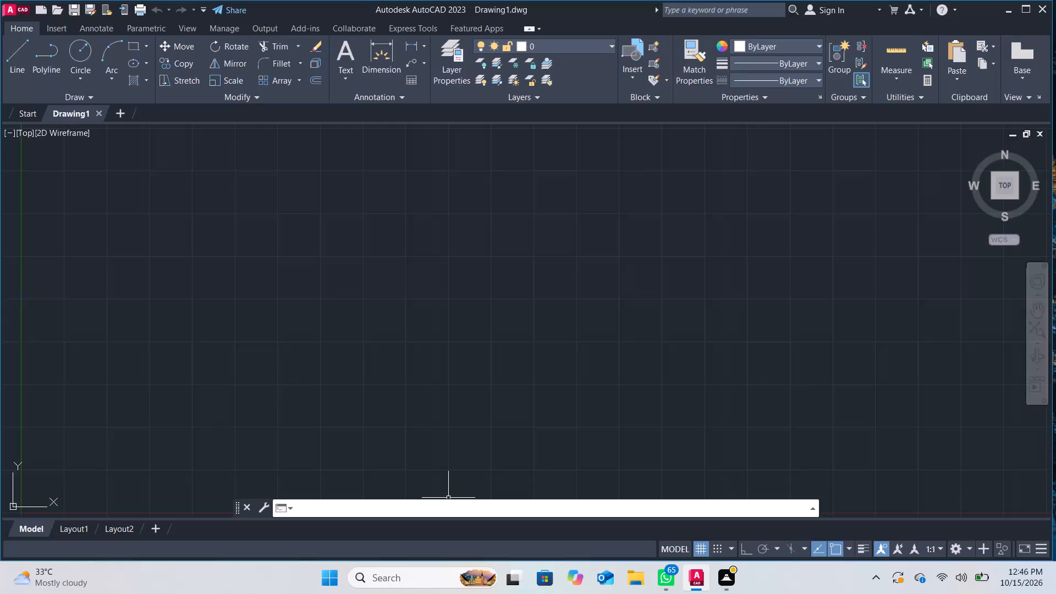
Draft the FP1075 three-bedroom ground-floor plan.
Turn on command log file recording with LOGFILEON.
text(LO)
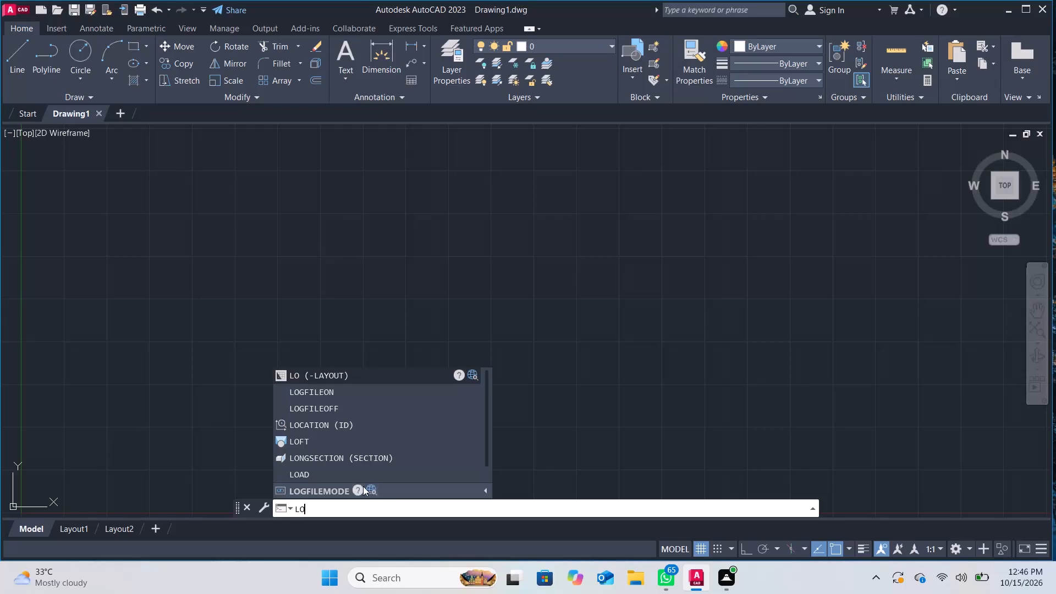
click(338, 397)
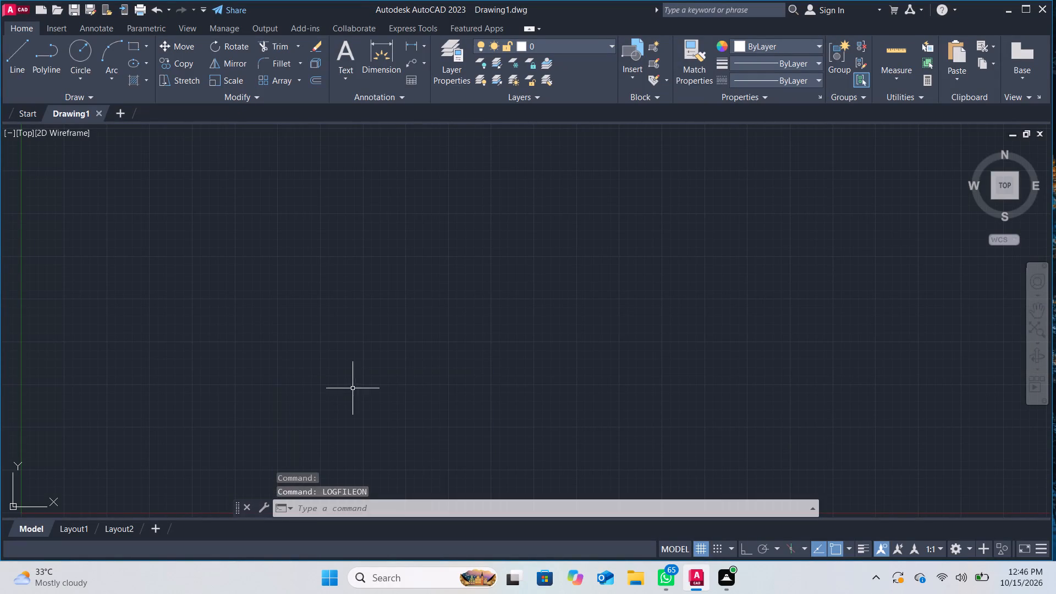
Set the drawing's length units to Engineering with a precision of 0'-0".
click(375, 505)
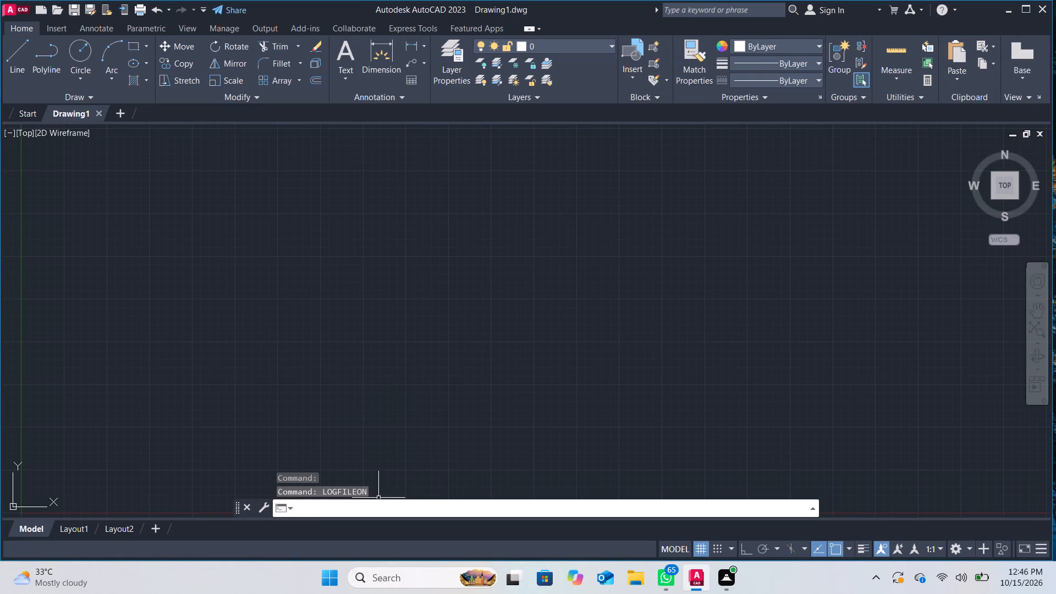
text(UNITS)
key(Return)
click(480, 187)
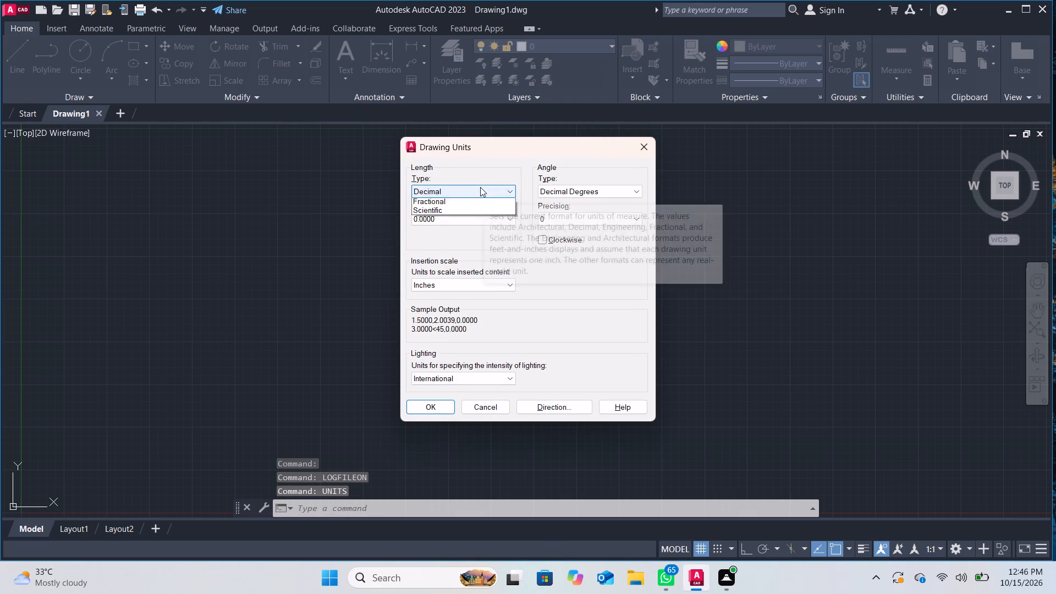
click(476, 221)
click(476, 221)
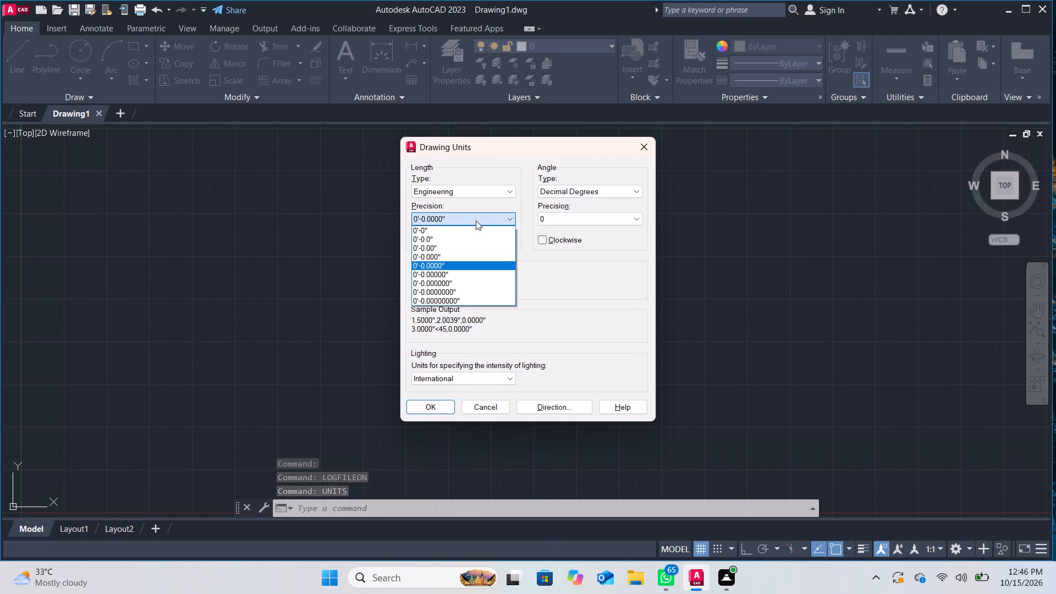
click(462, 228)
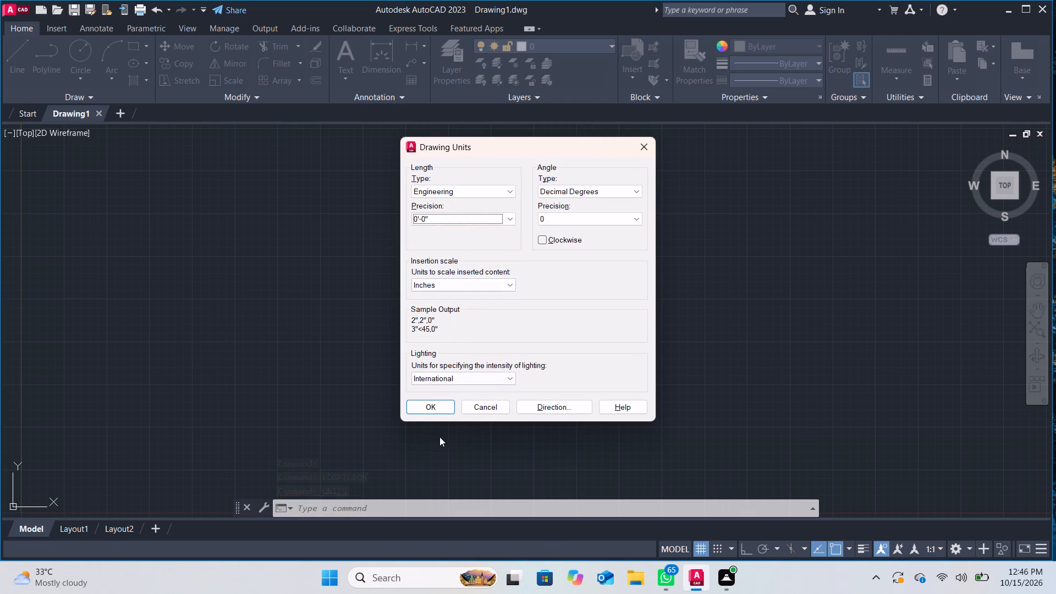
click(425, 410)
Modify the Standard dimension style's primary units to Engineering format with 0'-0" precision and make the style current.
click(360, 515)
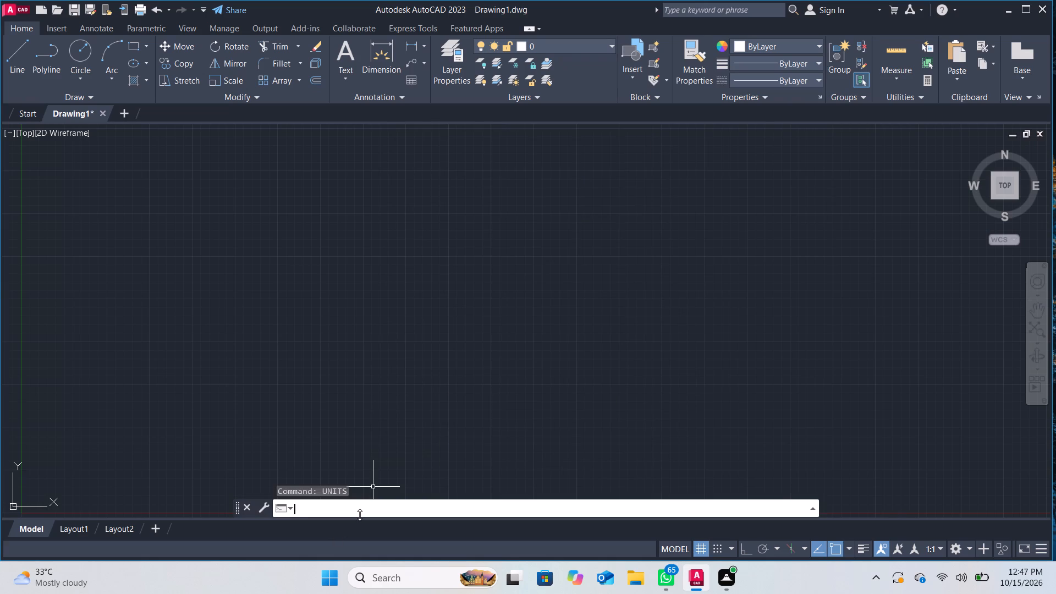
text(DIM)
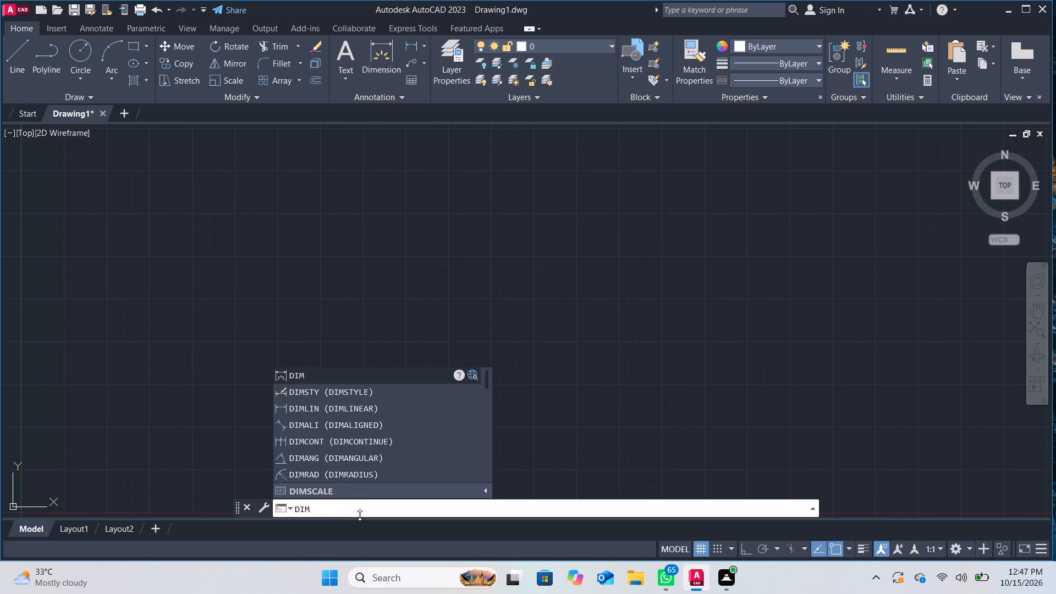
click(322, 397)
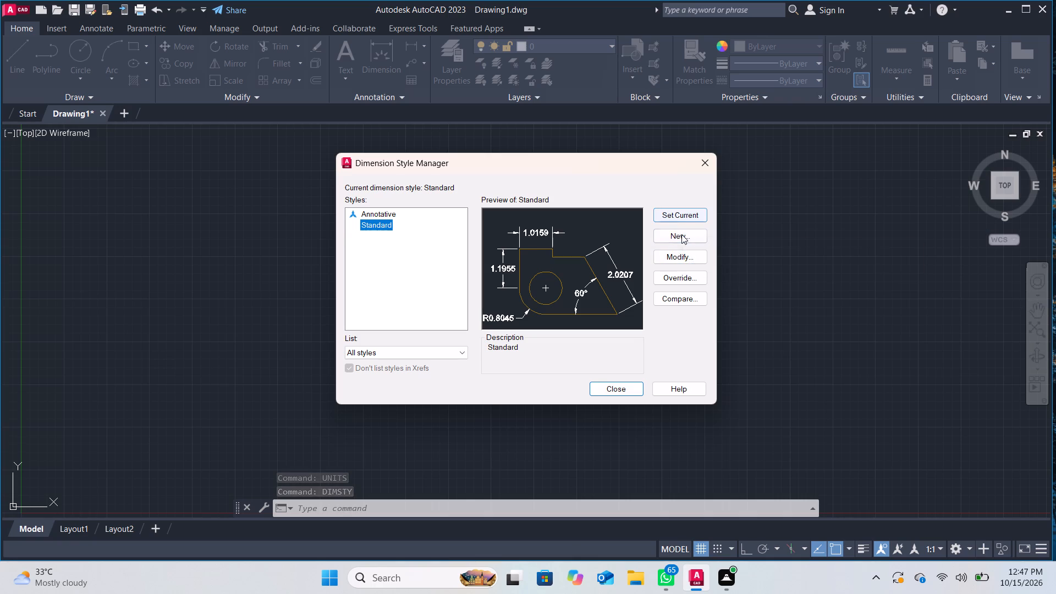
click(679, 262)
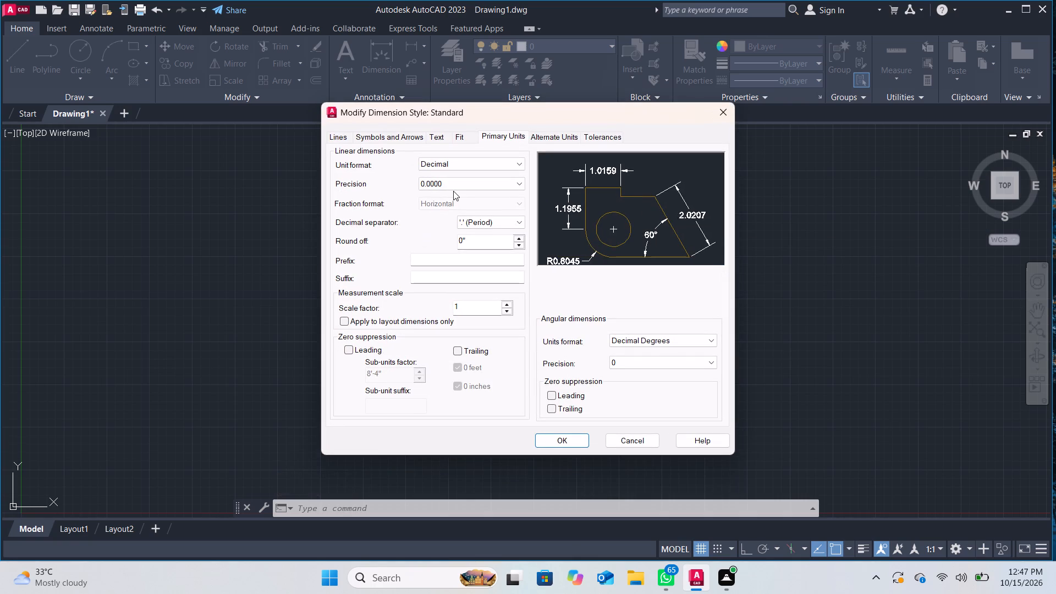
click(465, 168)
click(454, 194)
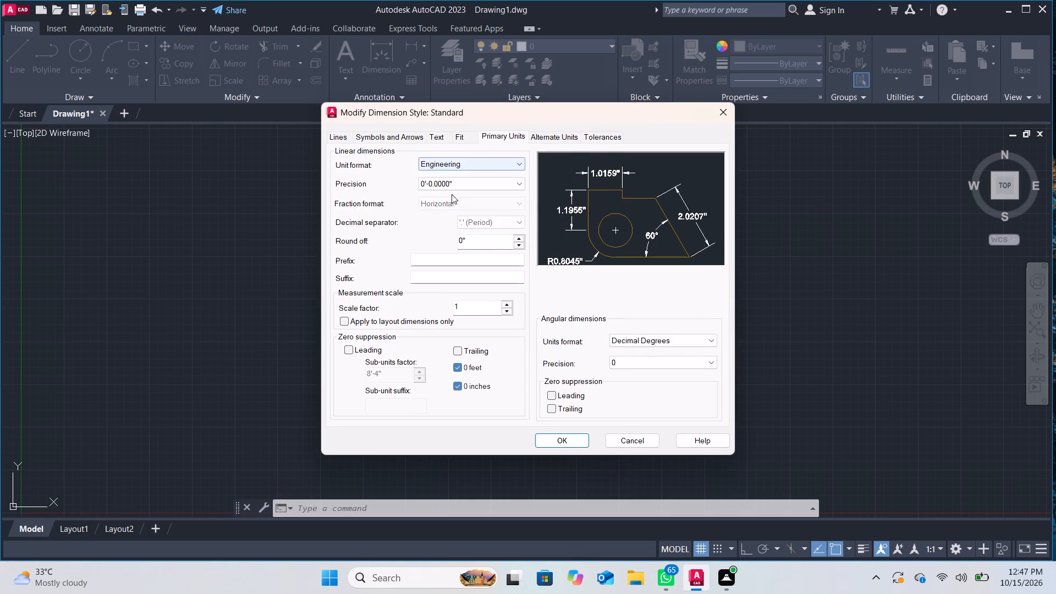
click(455, 186)
click(453, 199)
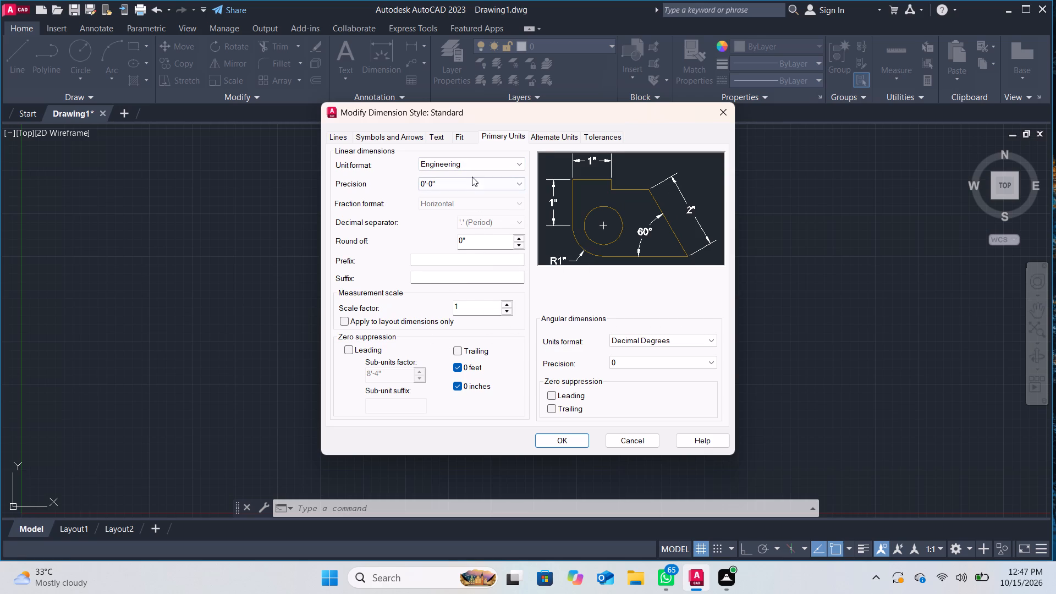
click(558, 440)
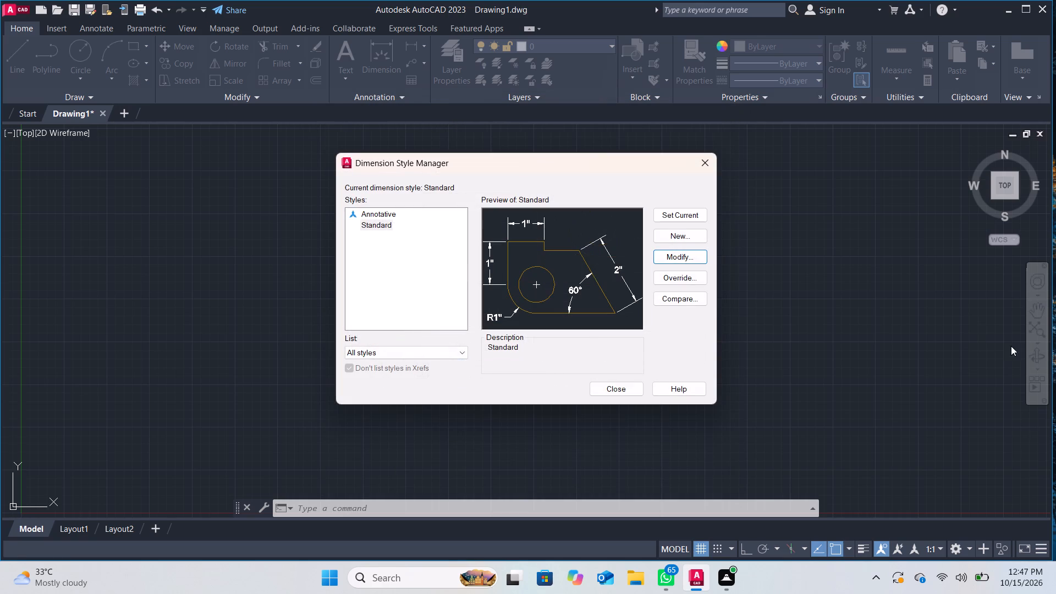
click(680, 216)
click(626, 389)
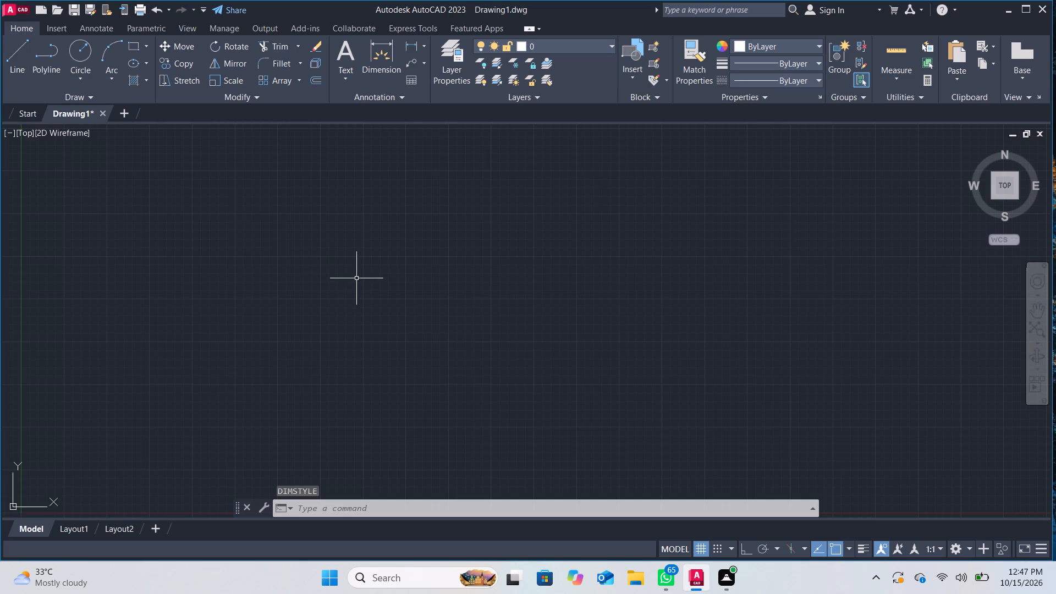
Draw a closed rectangle 29' wide by 35' high from single lines with Ortho on.
scroll(358, 278, down, 8)
middle_drag(501, 229, 197, 585)
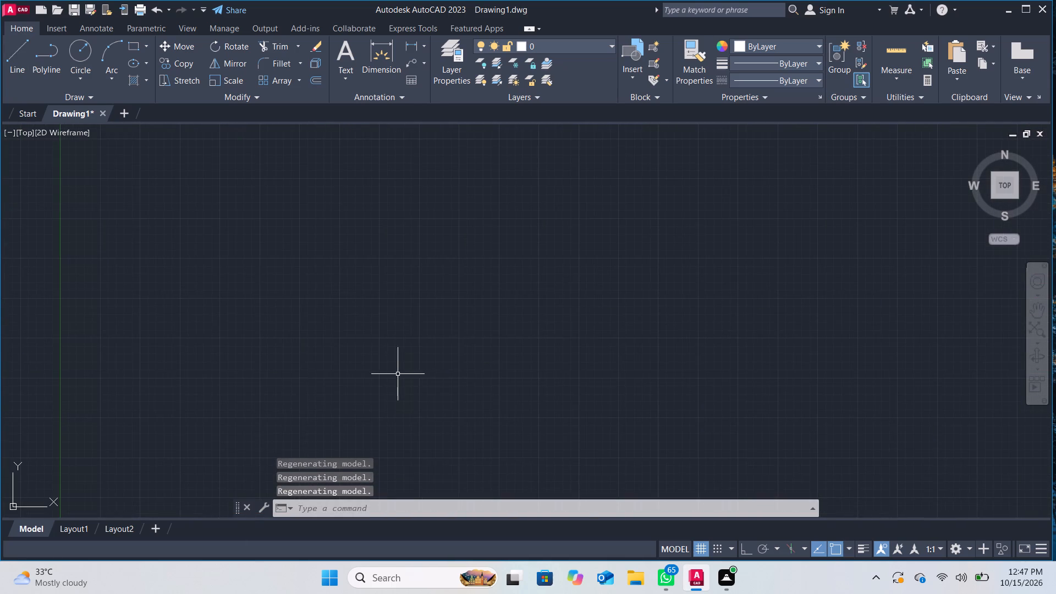
scroll(398, 360, up, 1)
click(7, 68)
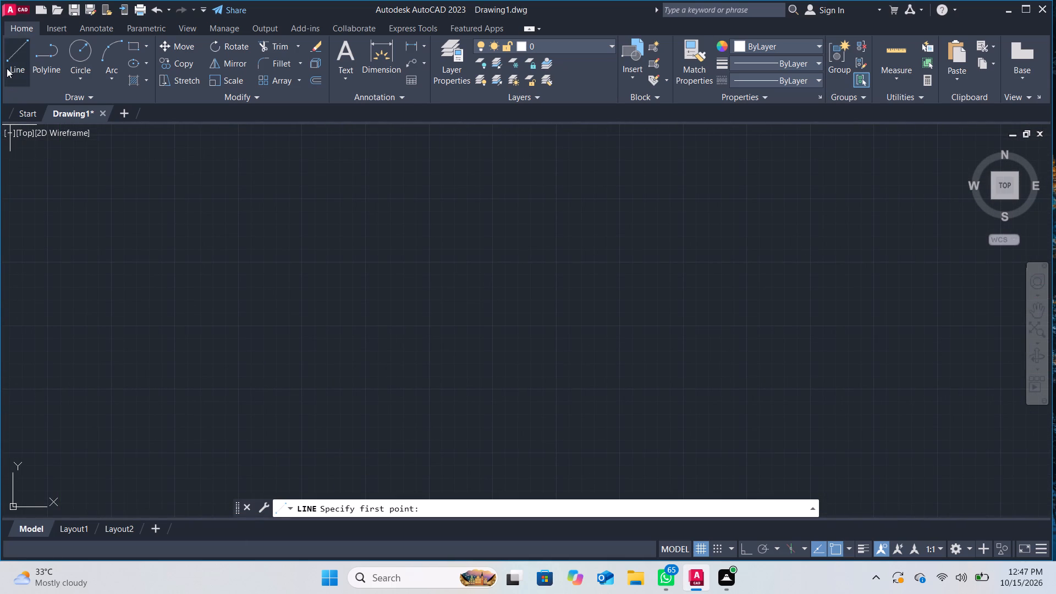
click(348, 182)
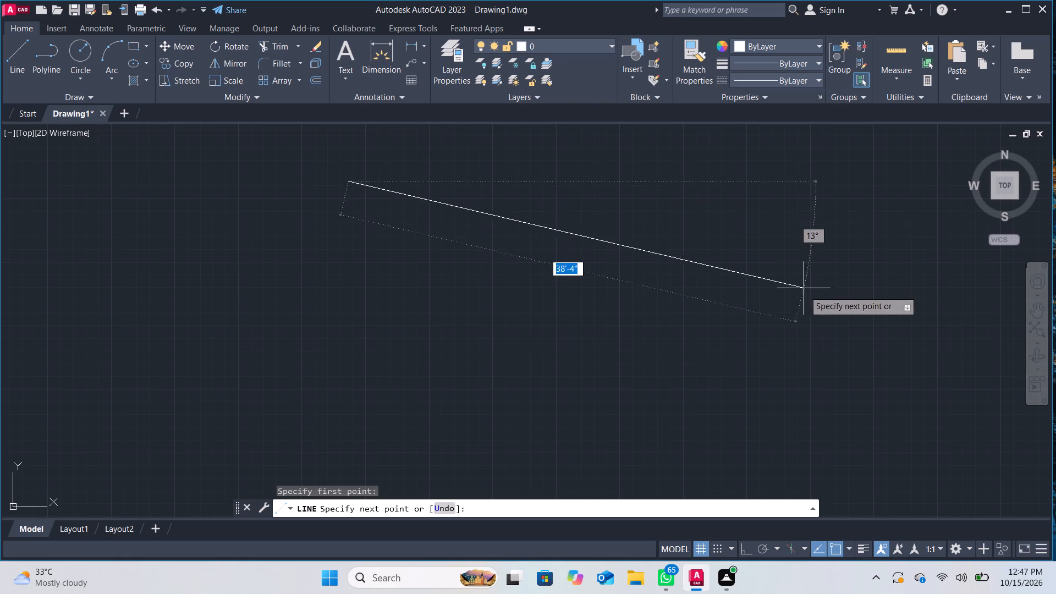
click(747, 554)
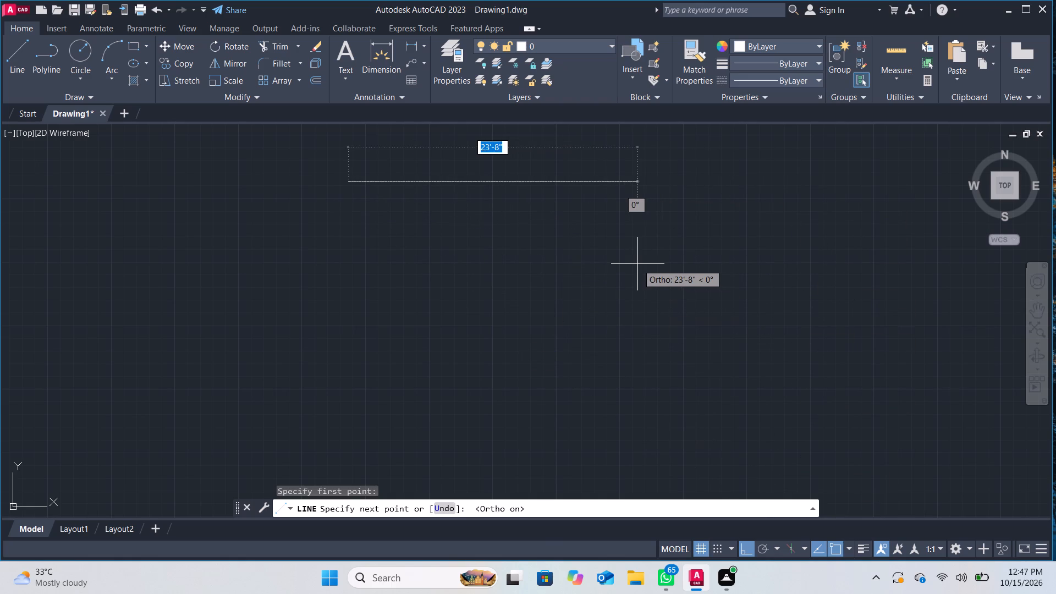
text(29)
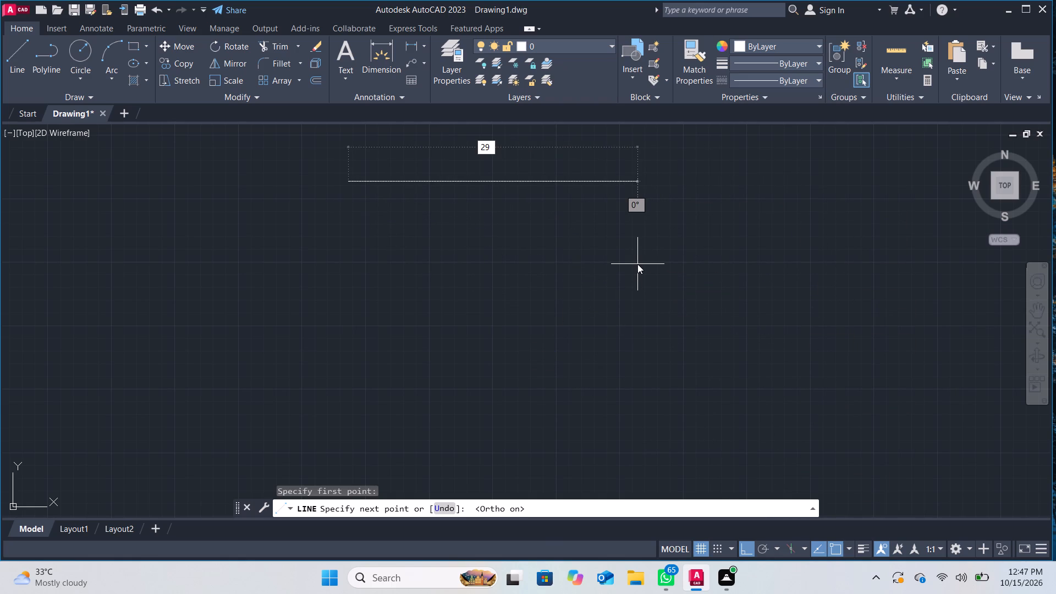
key(apostrophe)
key(Return)
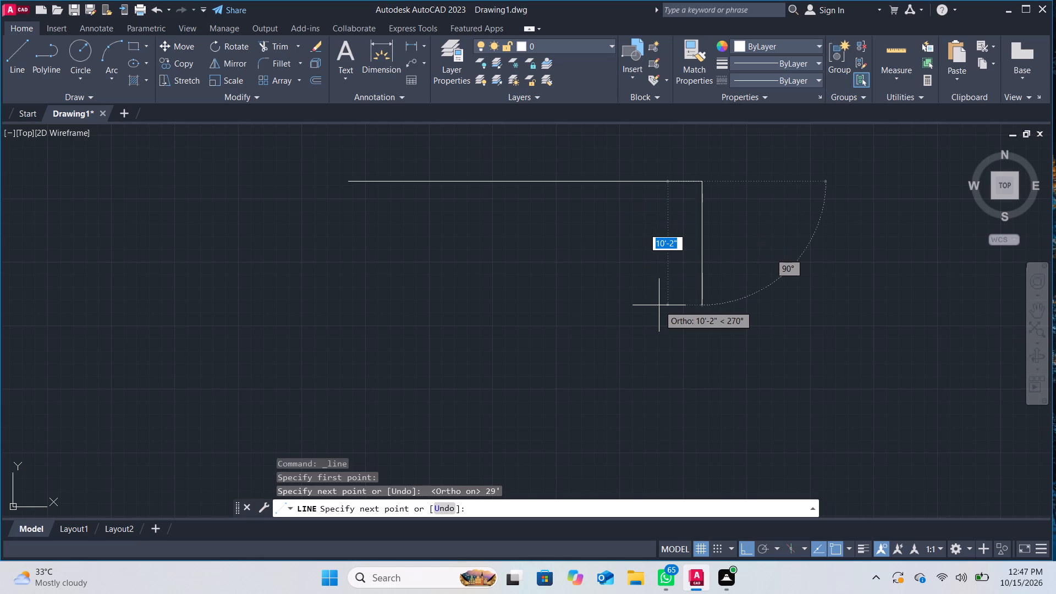
text(35)
key(apostrophe)
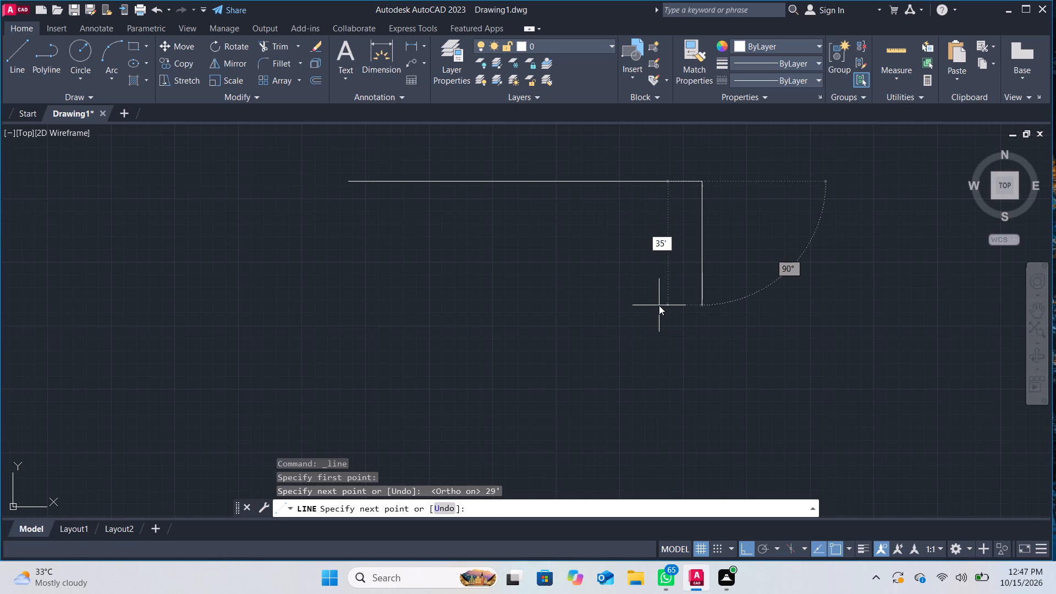
key(Return)
scroll(678, 299, down, 2)
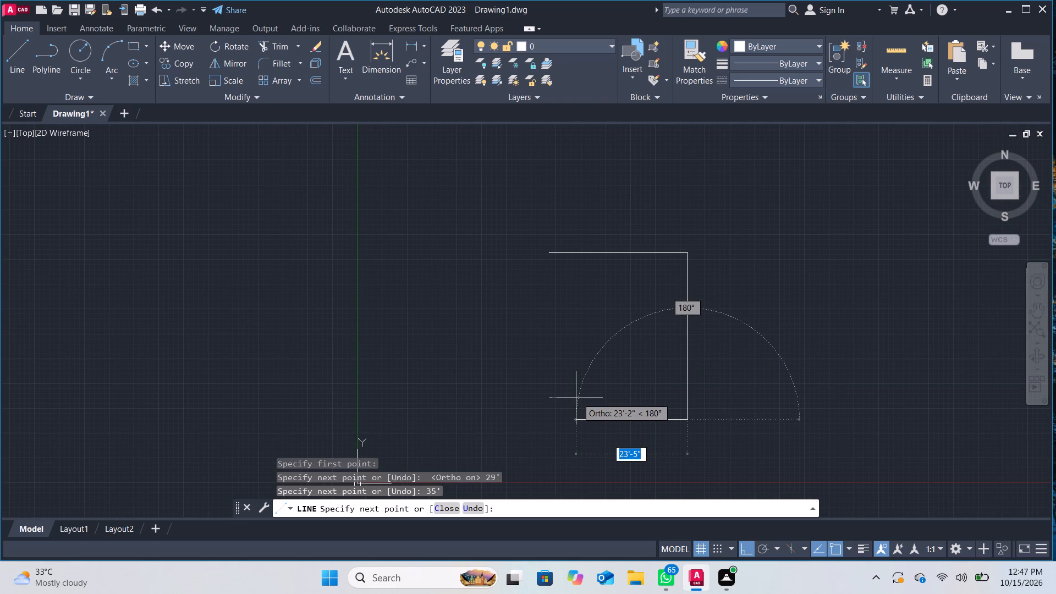
text(29')
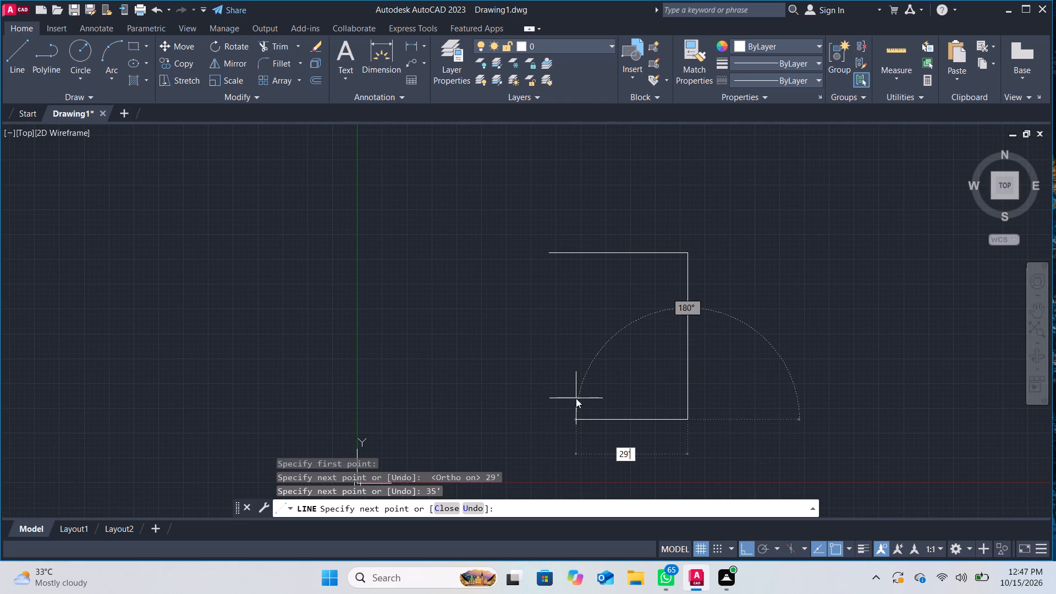
key(Return)
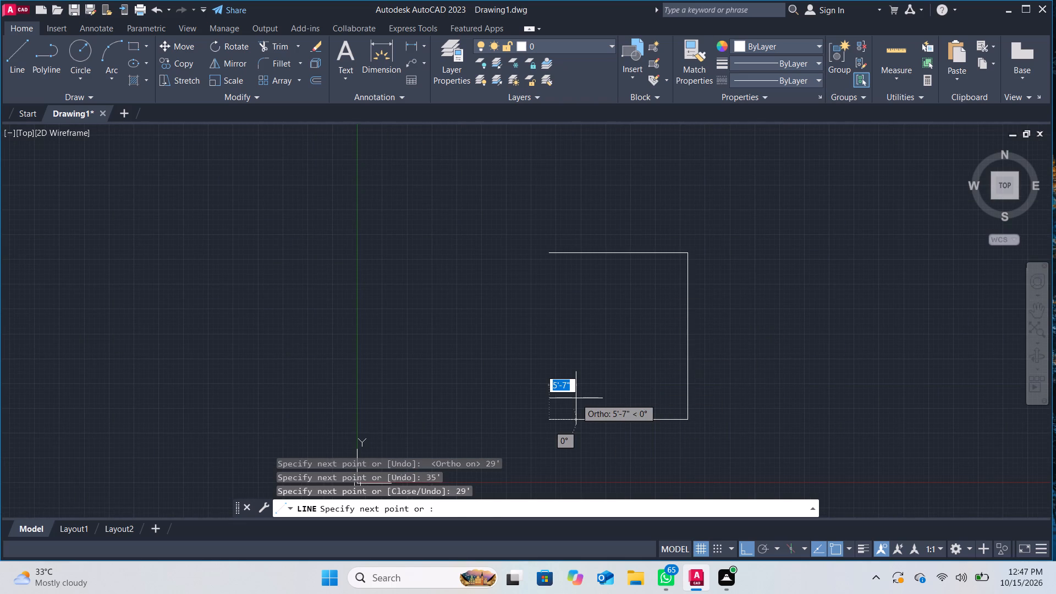
key(c)
key(Return)
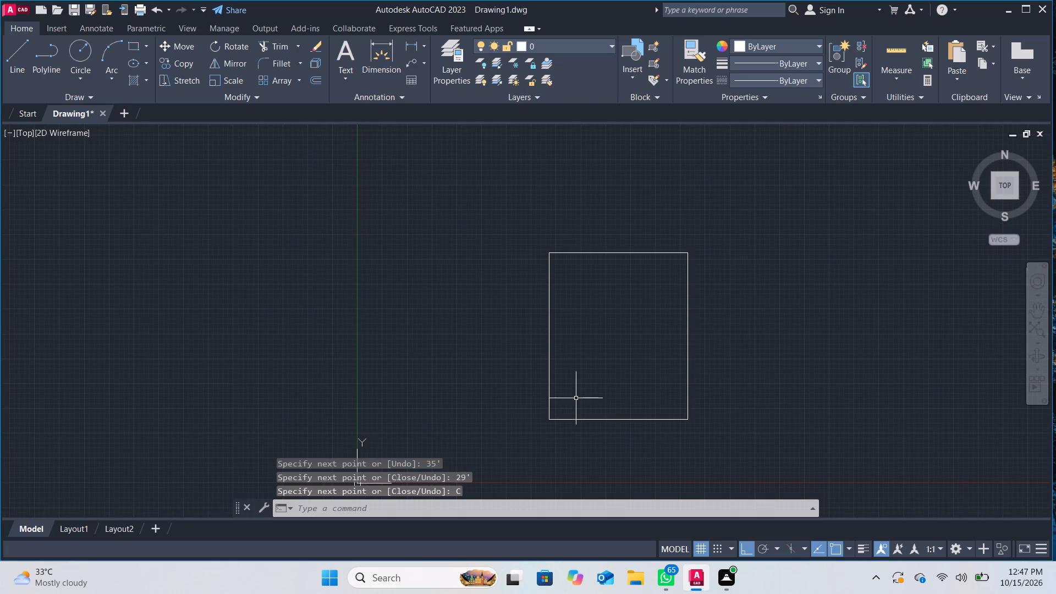
Join the rectangle's four lines into a single polyline.
scroll(656, 371, down, 1)
middle_drag(656, 371, 637, 300)
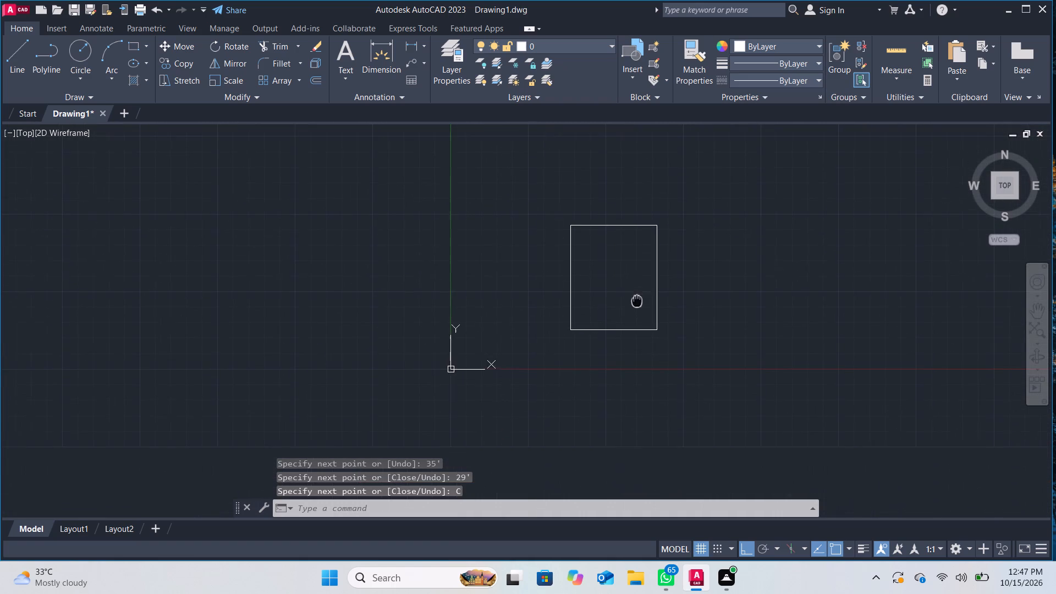
middle_drag(637, 300, 636, 299)
scroll(633, 301, up, 2)
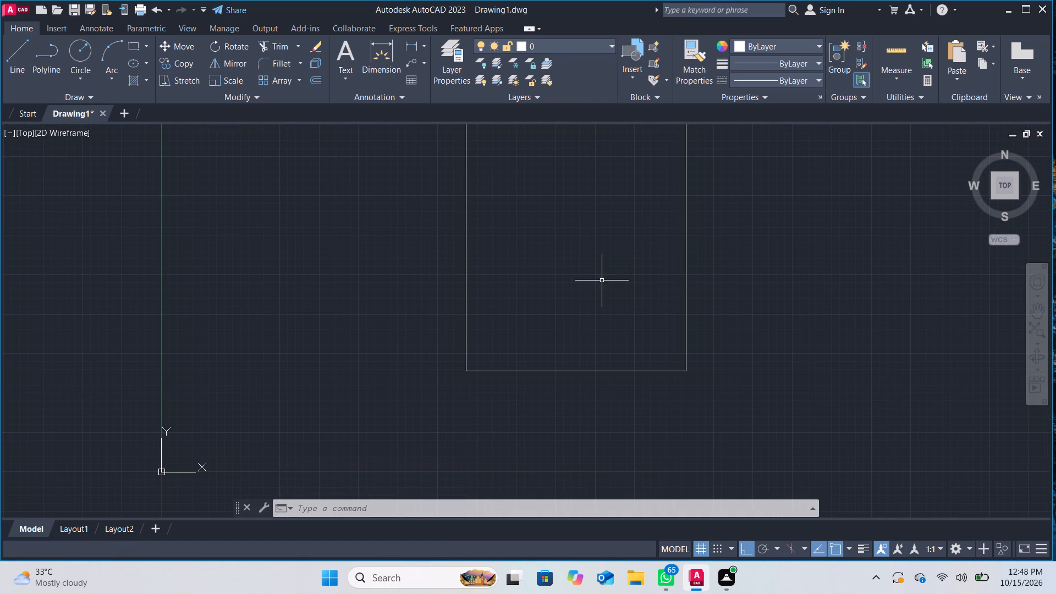
key(j)
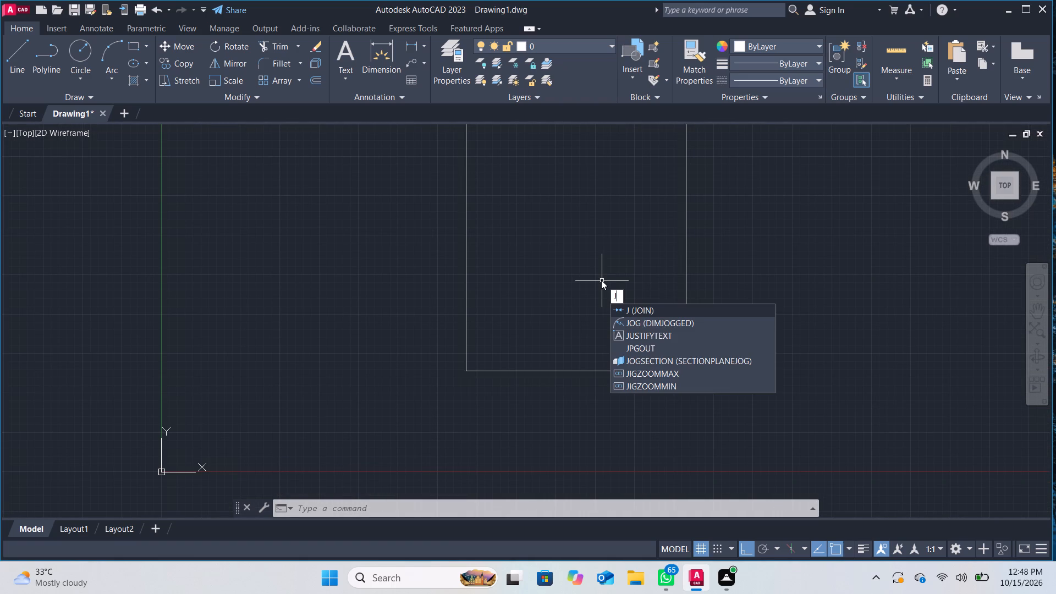
click(641, 308)
click(688, 281)
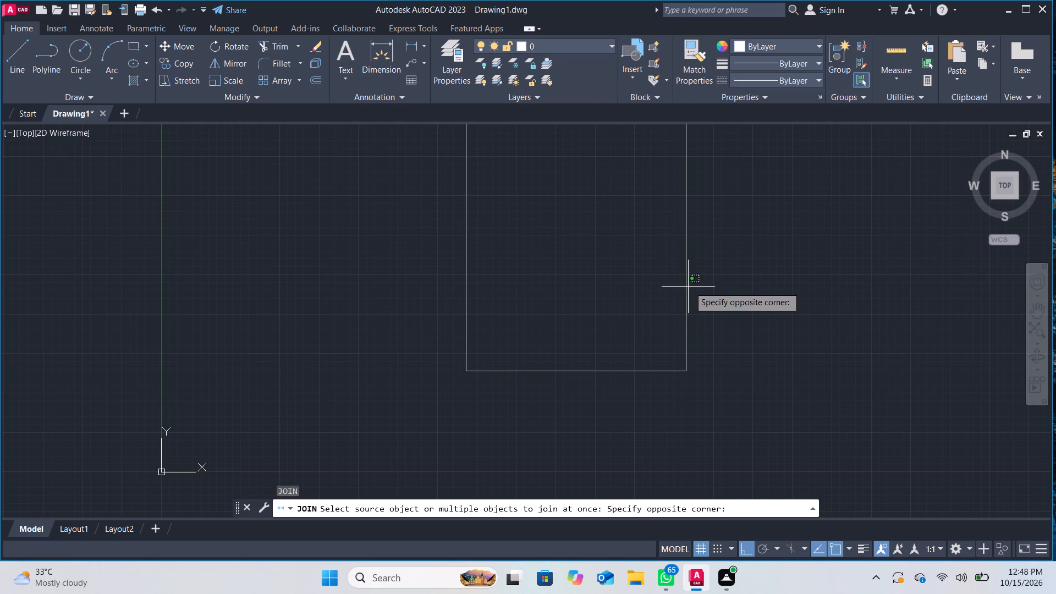
click(686, 286)
click(636, 370)
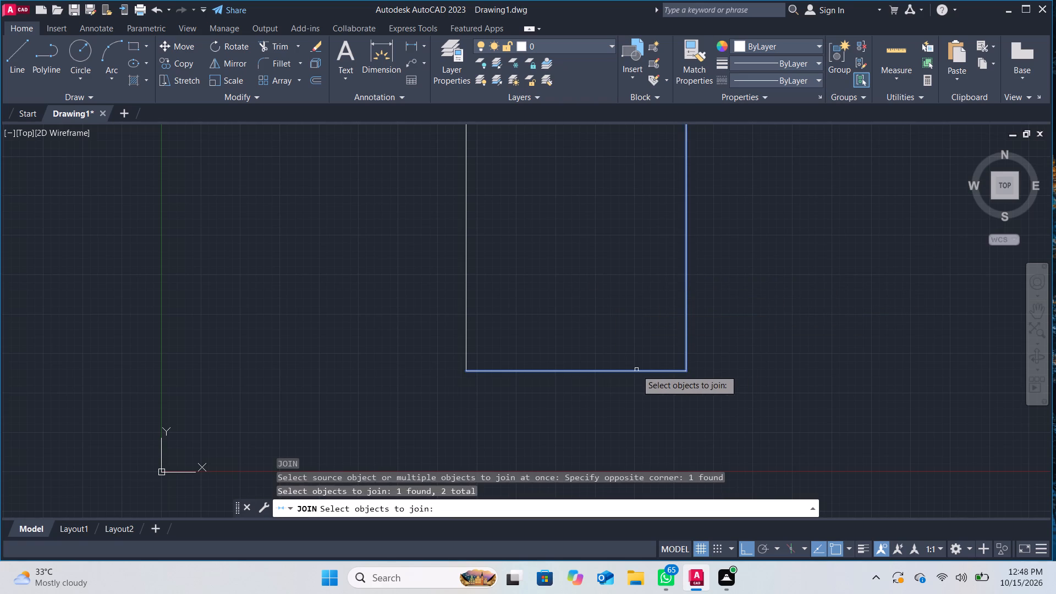
click(468, 316)
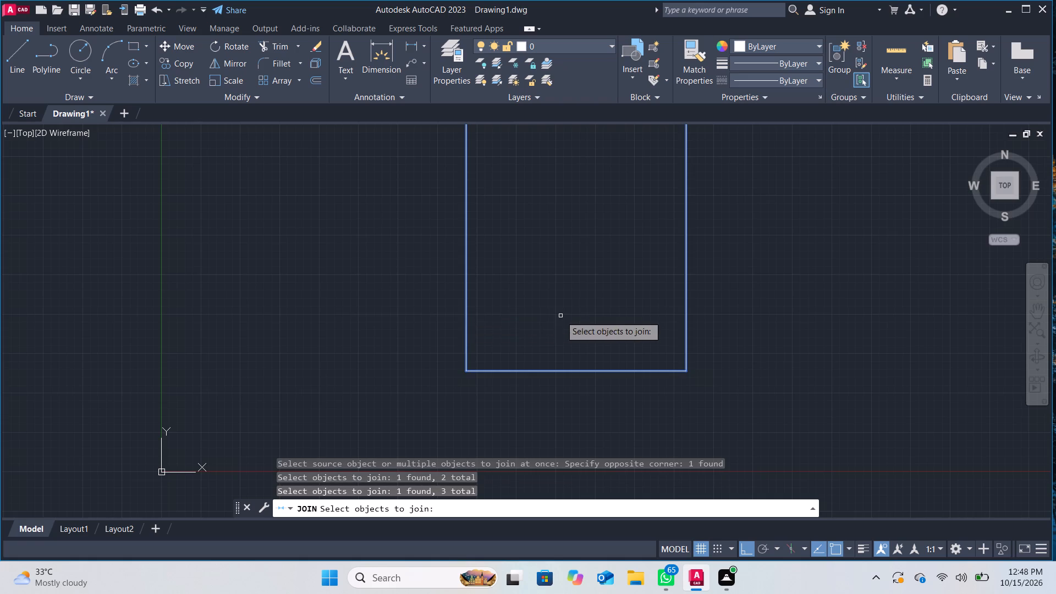
middle_drag(560, 319, 546, 422)
click(565, 210)
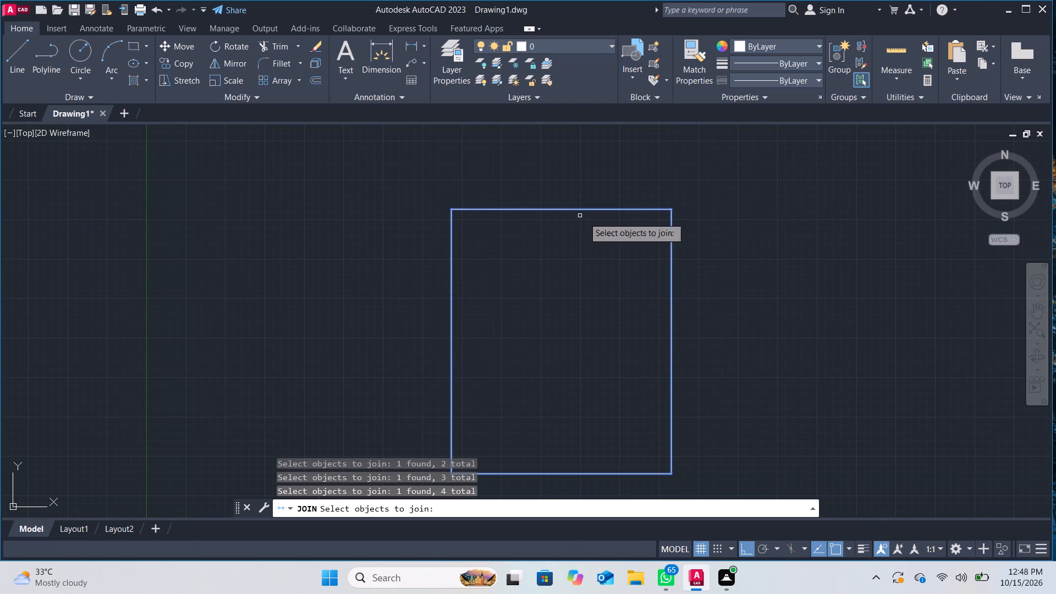
key(Return)
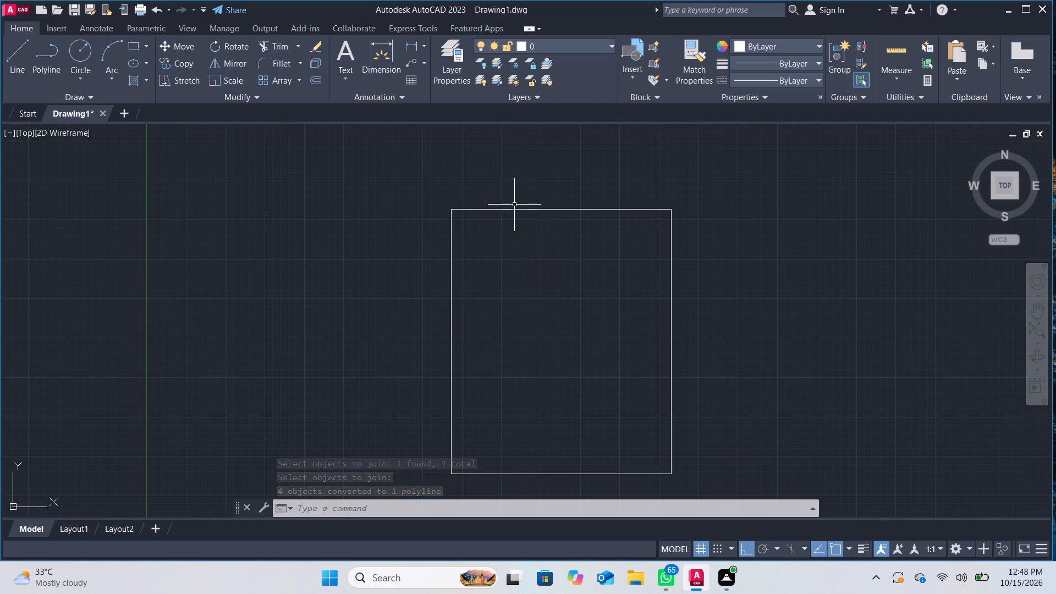
Move the rectangle straight up by about 11'-9", using its centre as the base point.
click(180, 47)
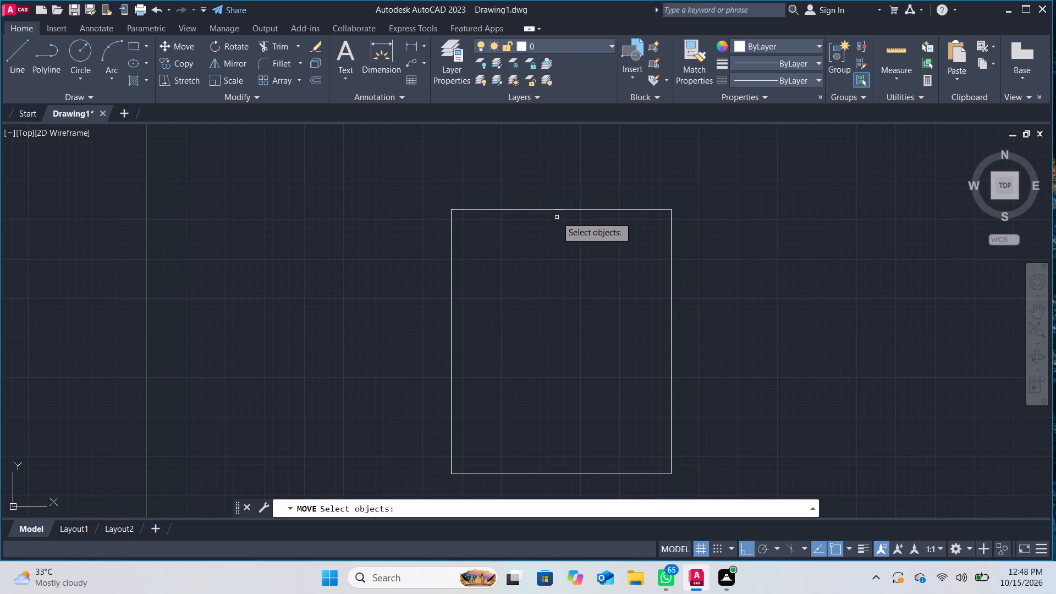
click(555, 210)
key(Return)
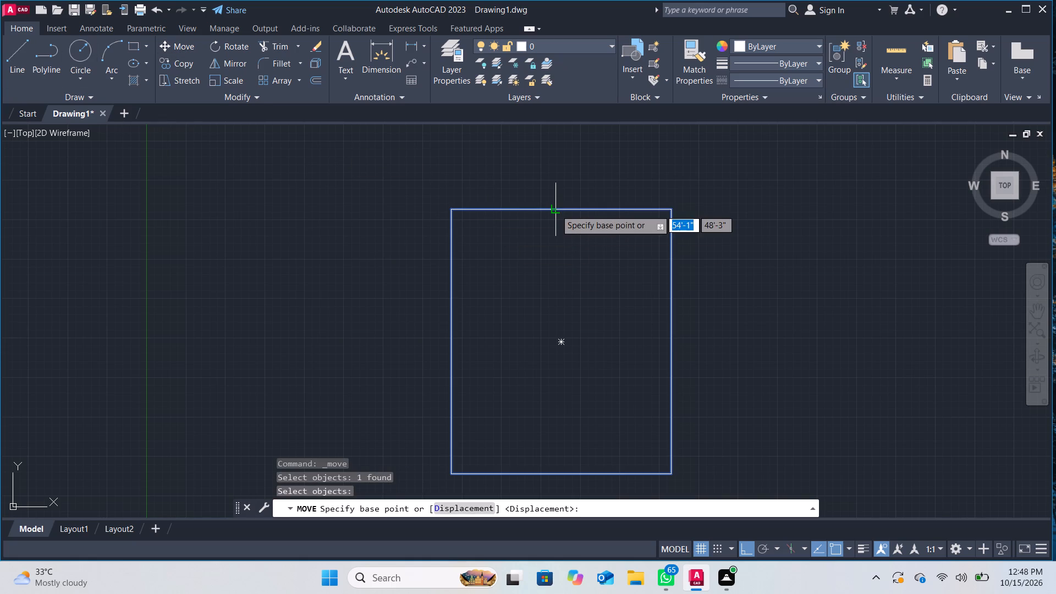
drag(560, 343, 599, 314)
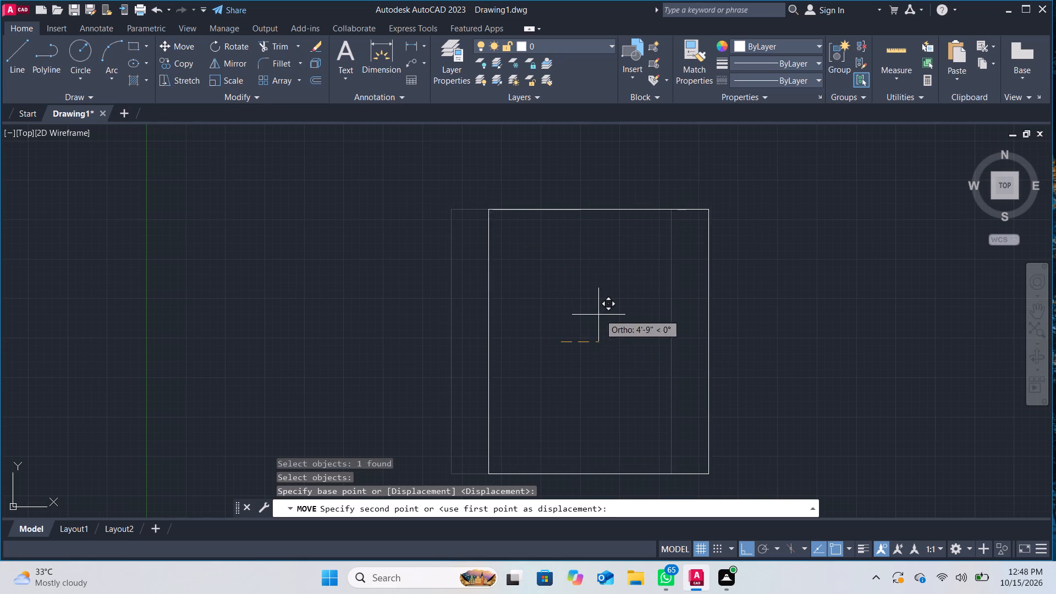
drag(599, 314, 643, 253)
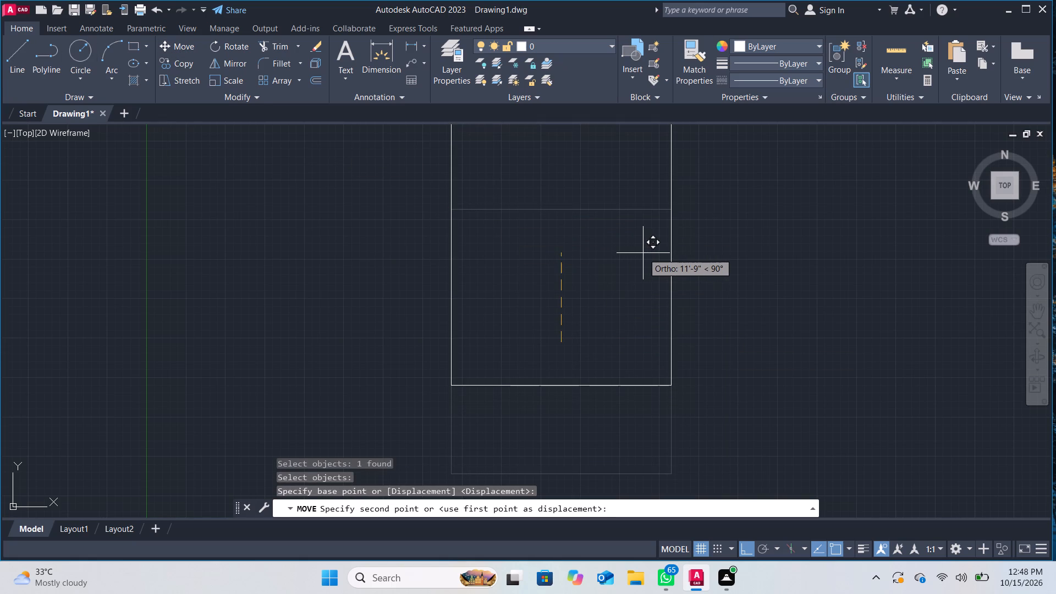
click(643, 253)
middle_drag(638, 274, 636, 291)
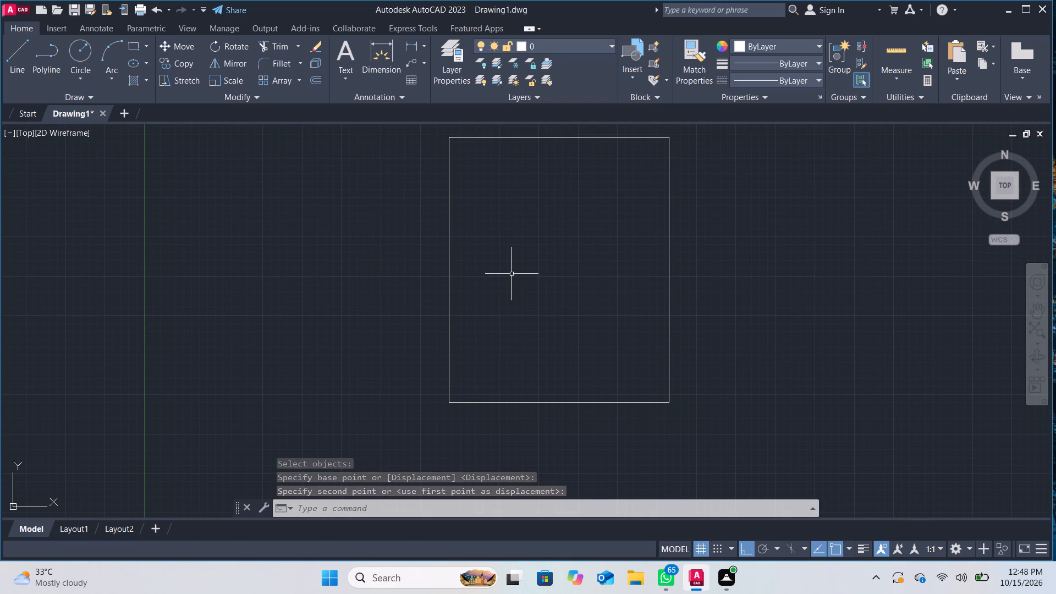
Offset the rectangle 9" inward to form the outer wall thickness.
middle_drag(512, 273, 509, 291)
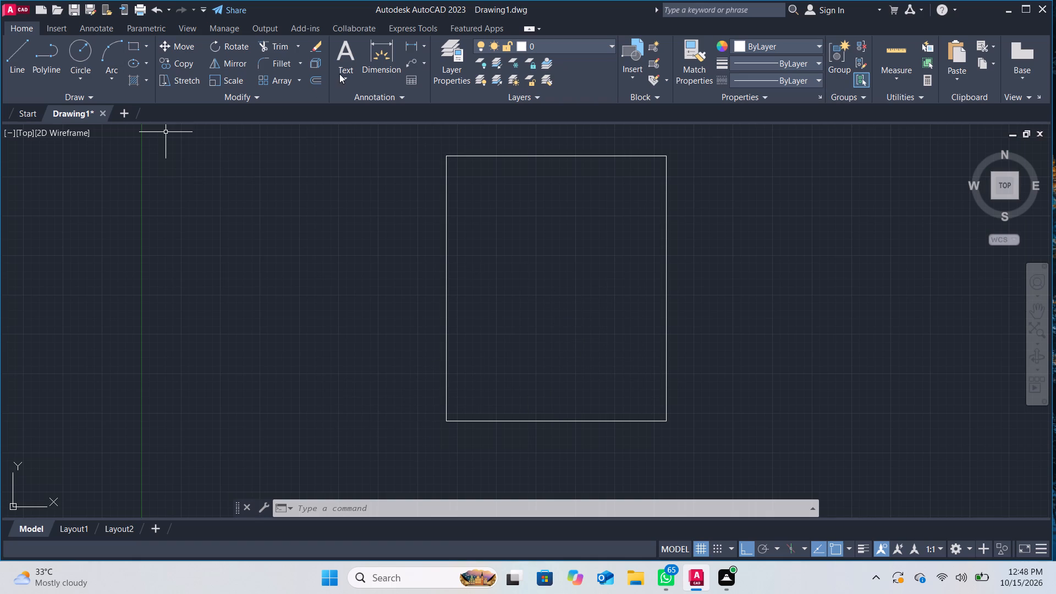
click(317, 75)
key(Return)
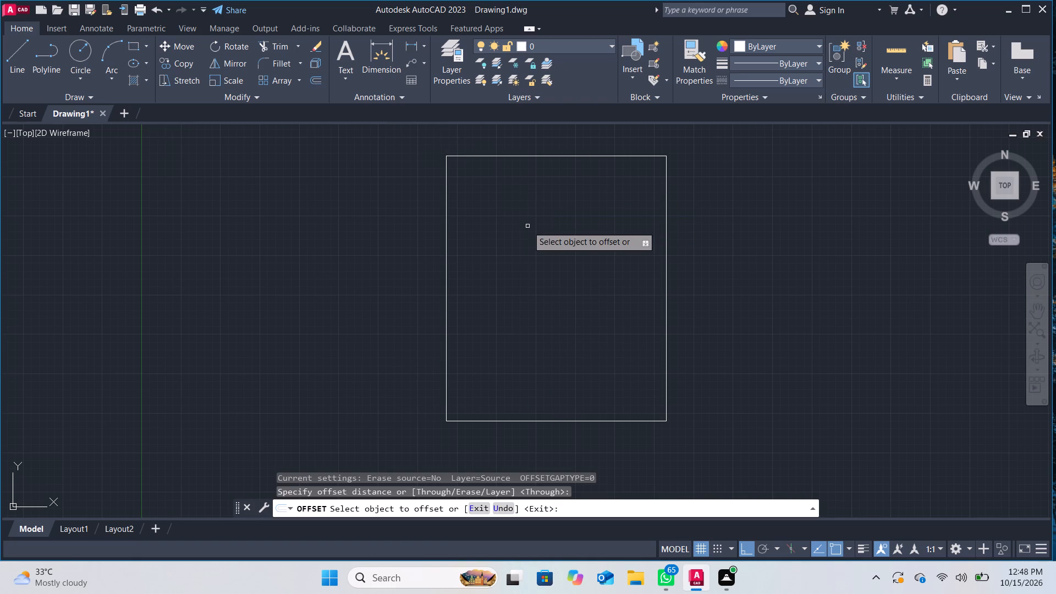
click(532, 158)
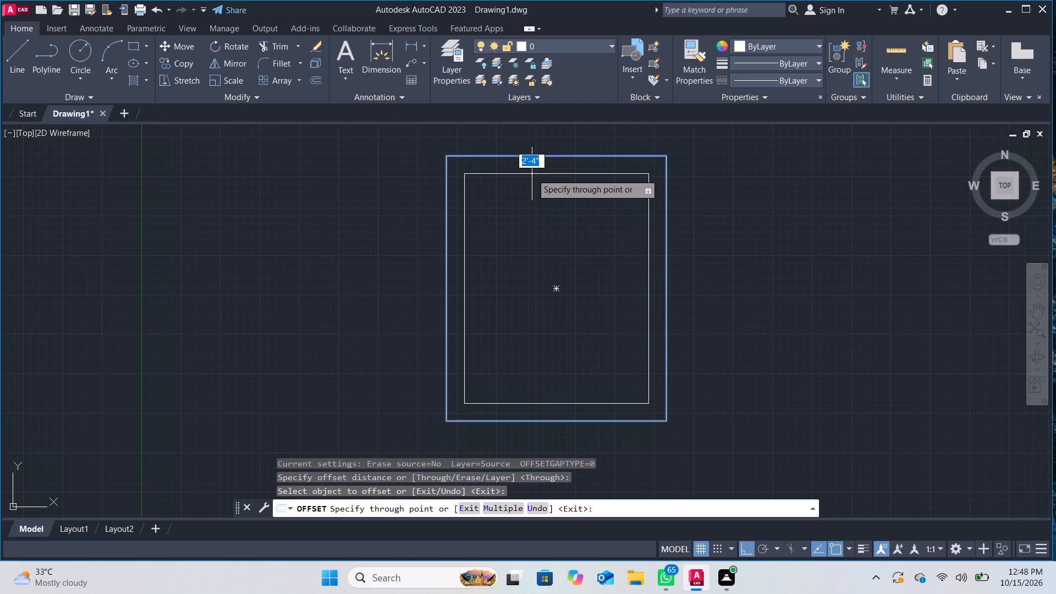
key(9)
key(Return)
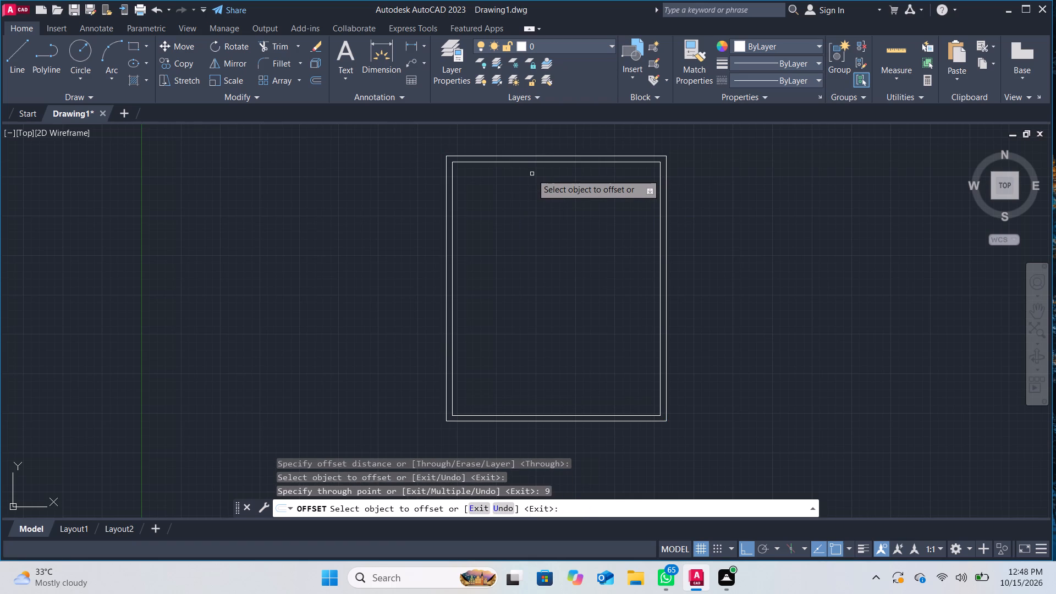
scroll(527, 194, up, 1)
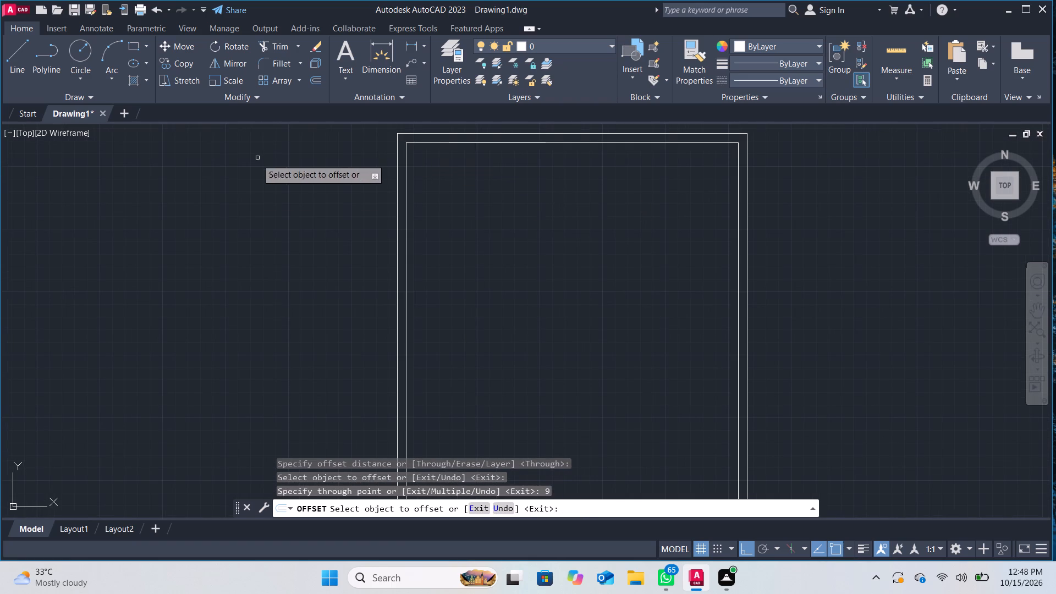
key(Escape)
Explode the inner rectangle into separate lines.
click(371, 509)
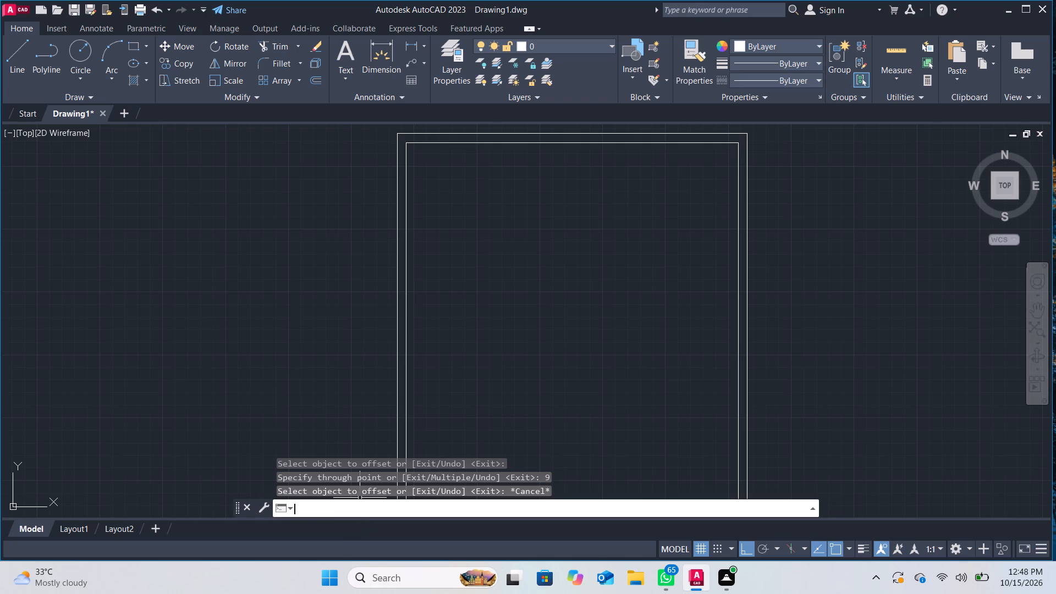
text(EX)
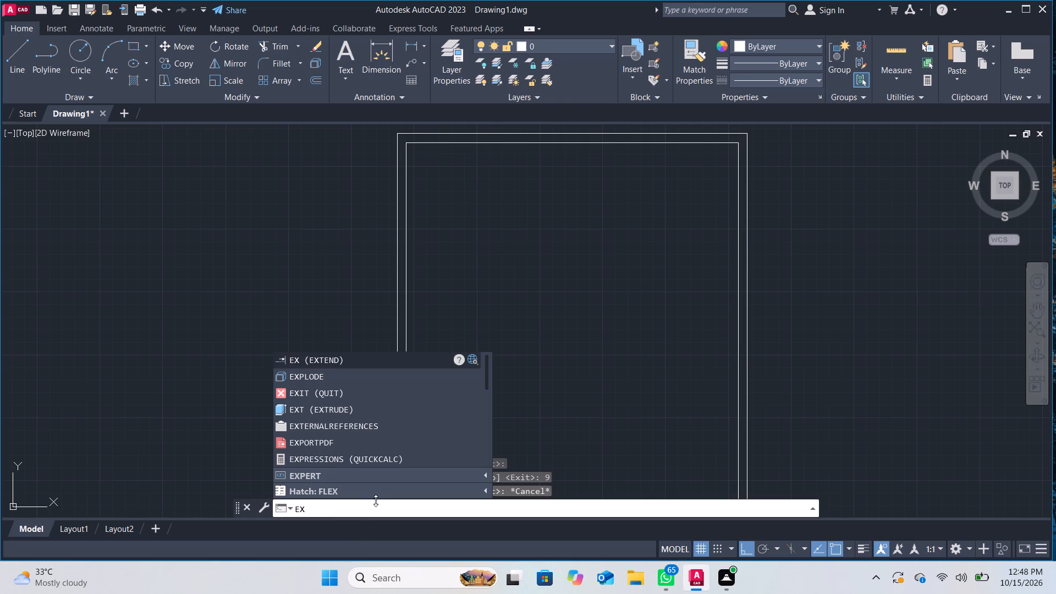
click(316, 380)
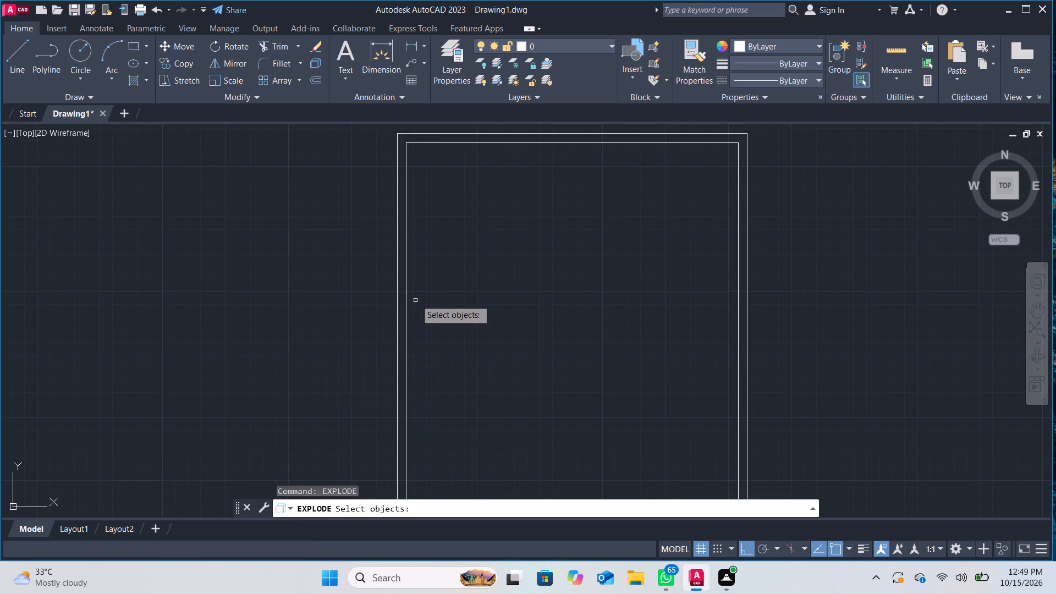
click(405, 294)
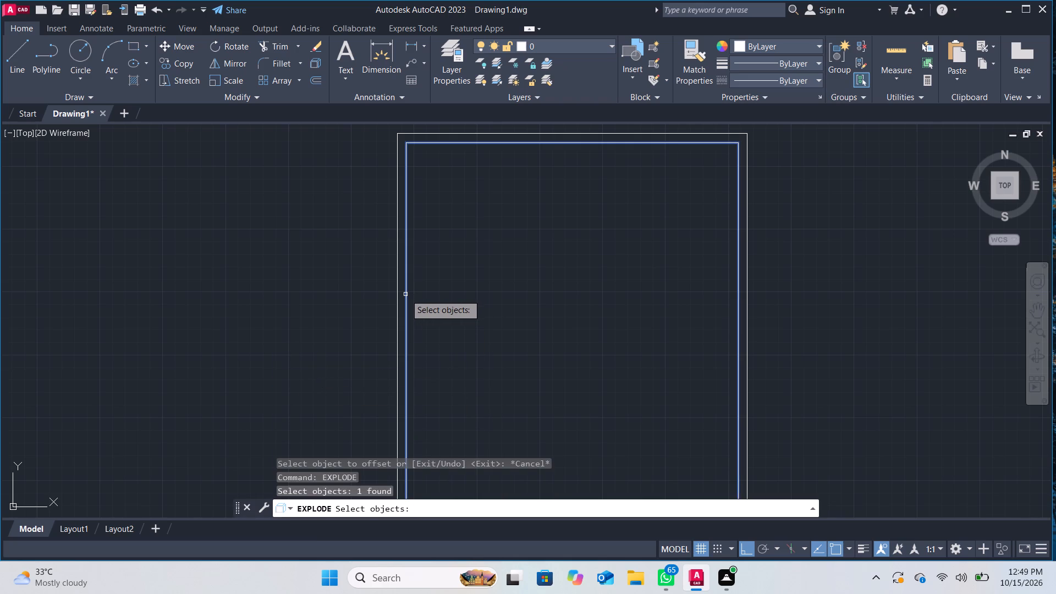
key(Return)
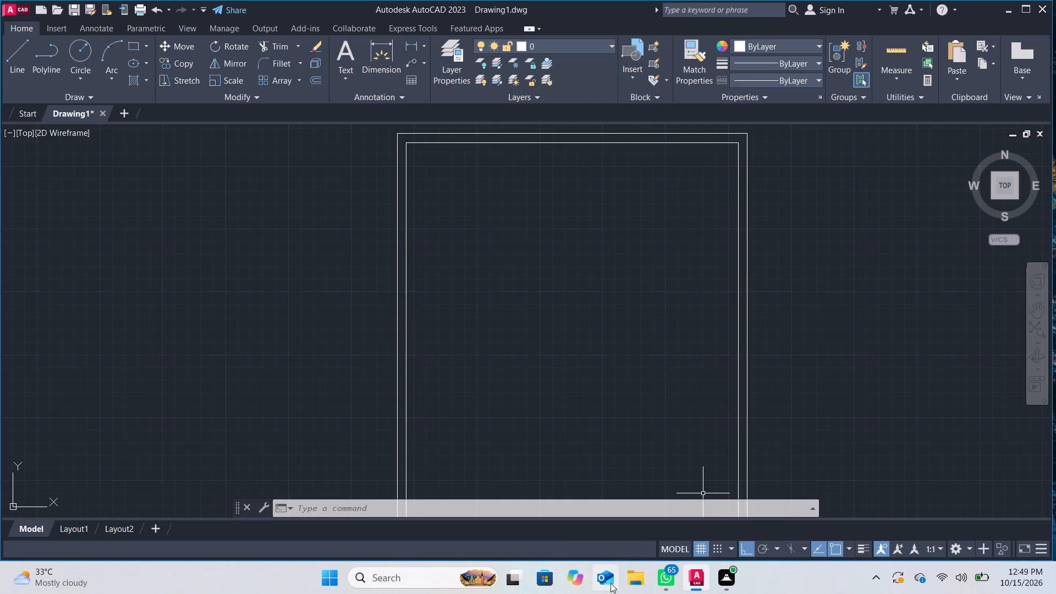
Offset the inner rectangle's top line 11' downward and its left line 13' to the right as partition lines.
scroll(577, 341, down, 2)
middle_drag(577, 341, 592, 269)
scroll(596, 321, up, 1)
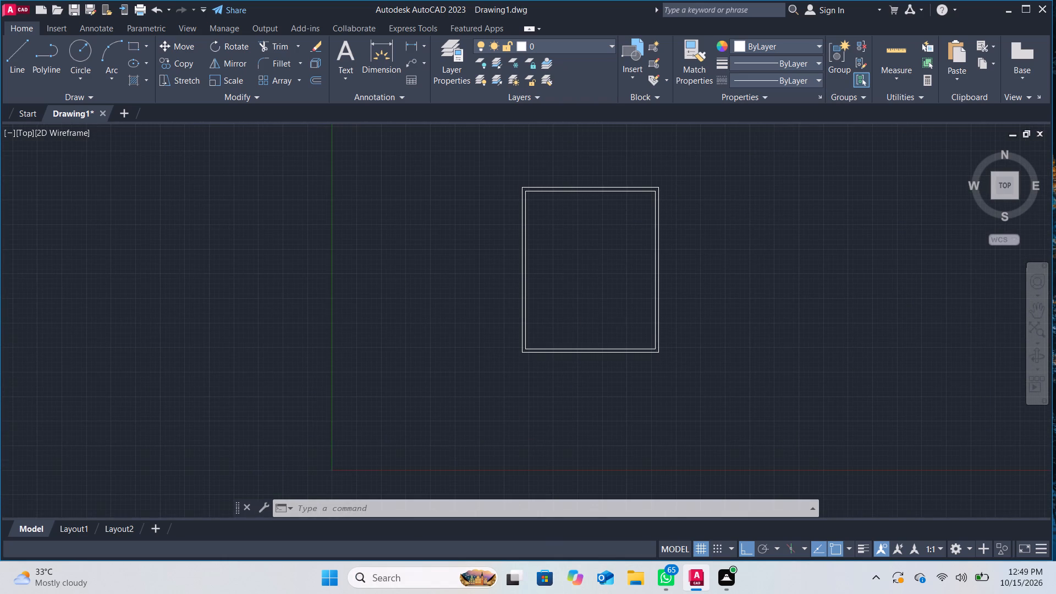
middle_drag(598, 321, 582, 391)
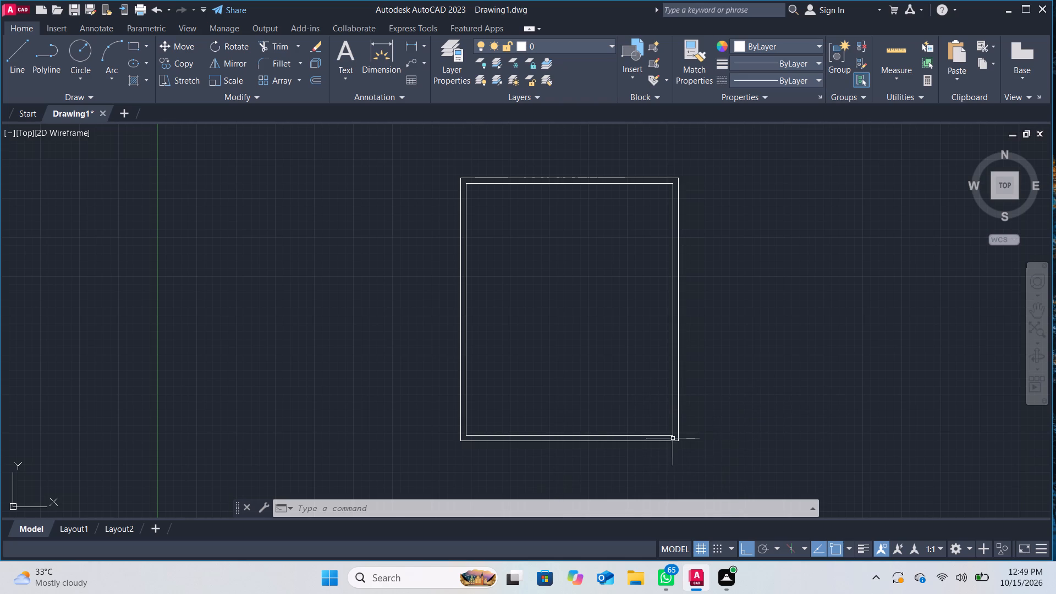
click(313, 82)
key(Return)
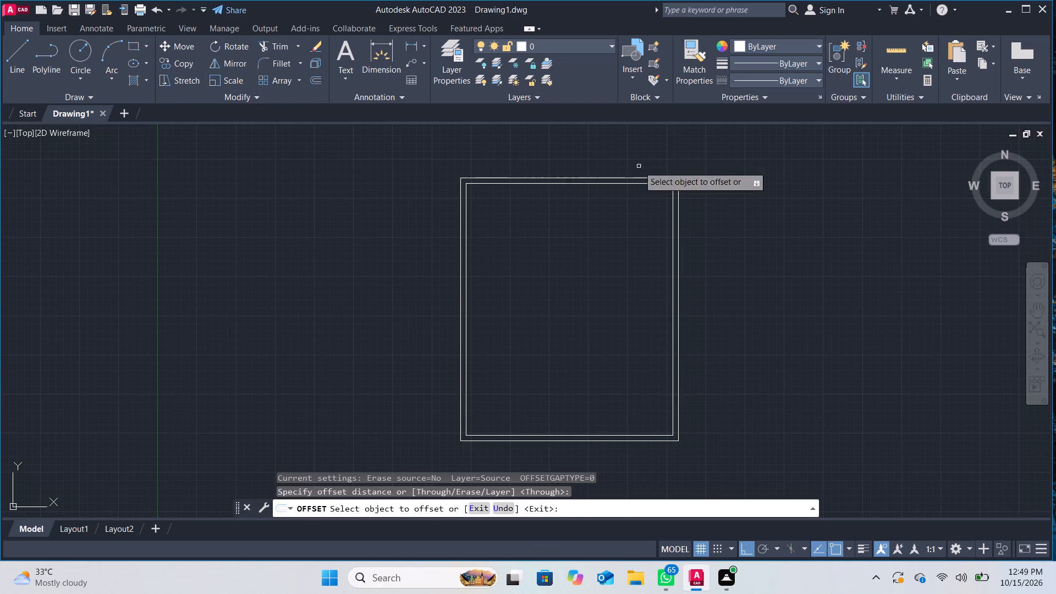
scroll(486, 203, up, 2)
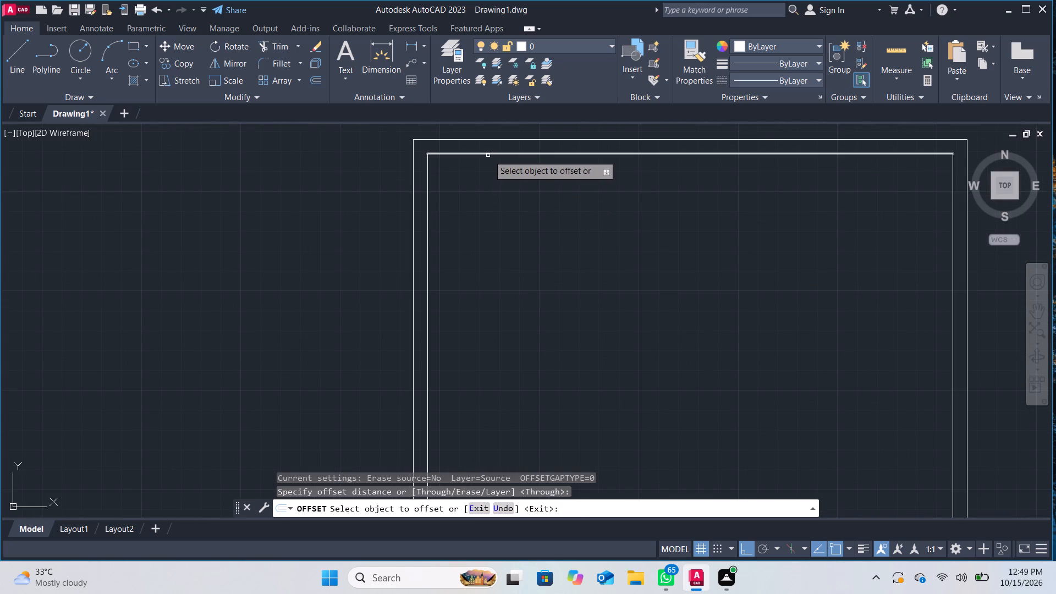
click(489, 155)
text(11')
key(Return)
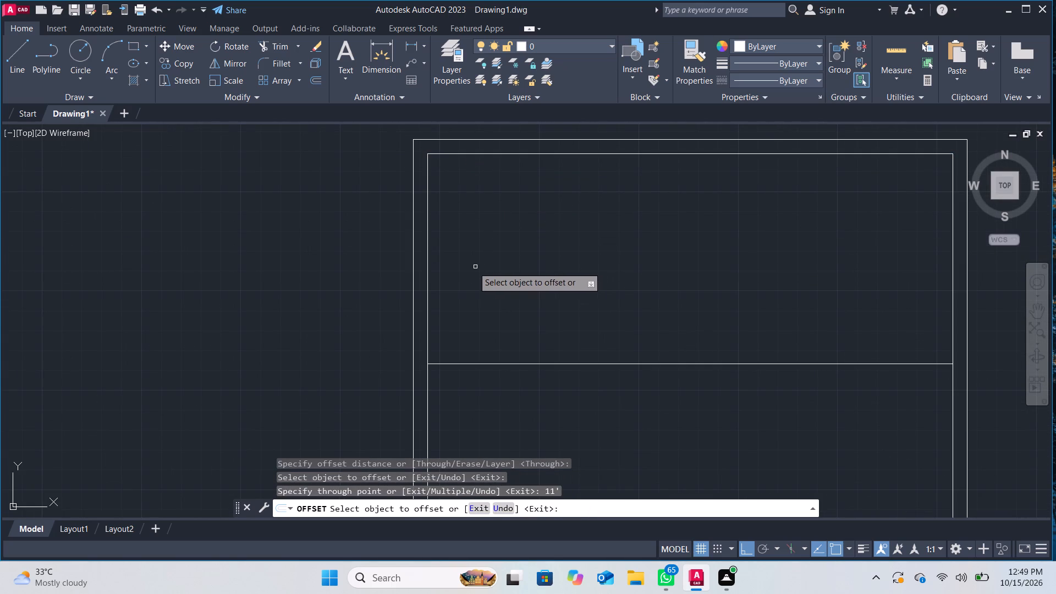
click(426, 263)
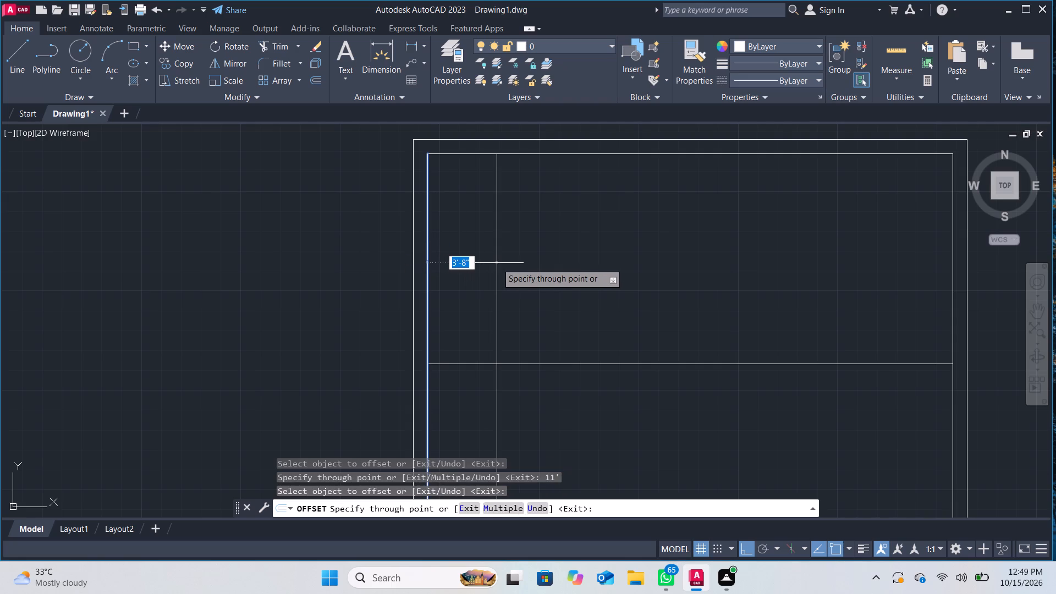
text(13)
key(apostrophe)
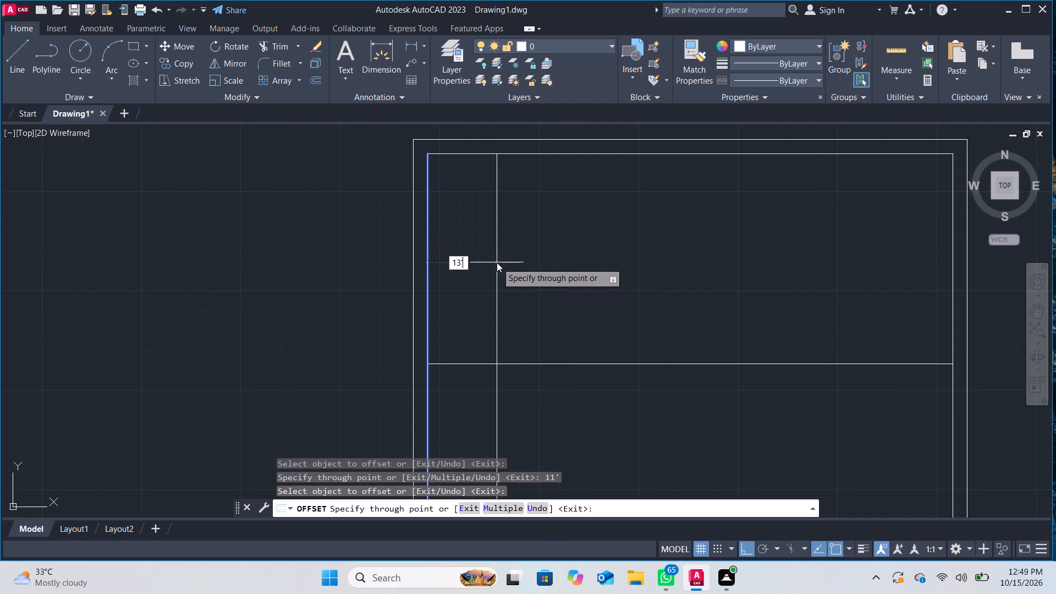
key(Return)
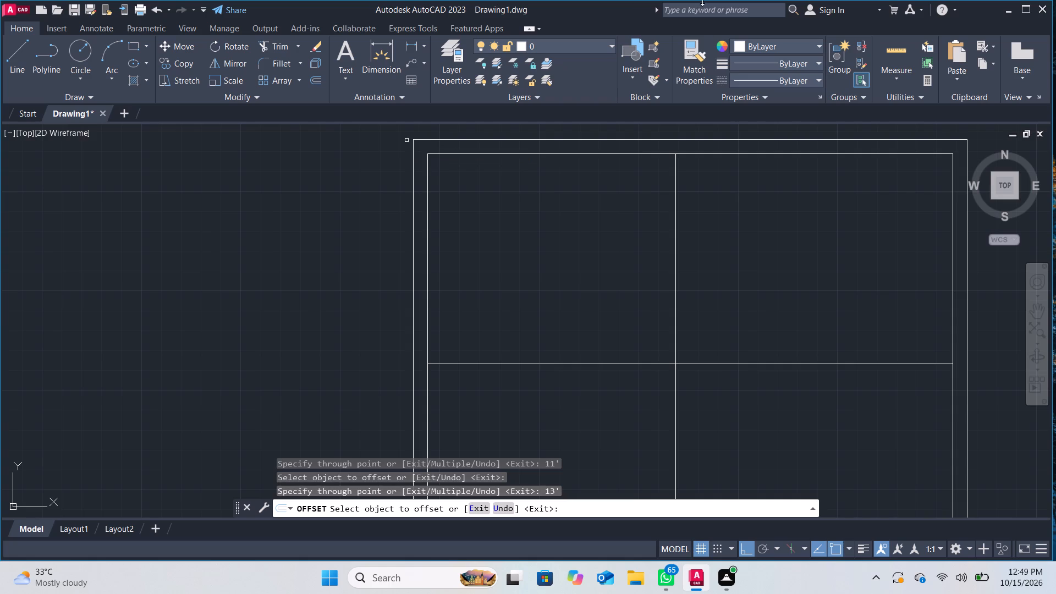
Offset the vertical partition line 3" to the right and the horizontal partition line 3" downward to give both walls thickness.
scroll(466, 248, down, 2)
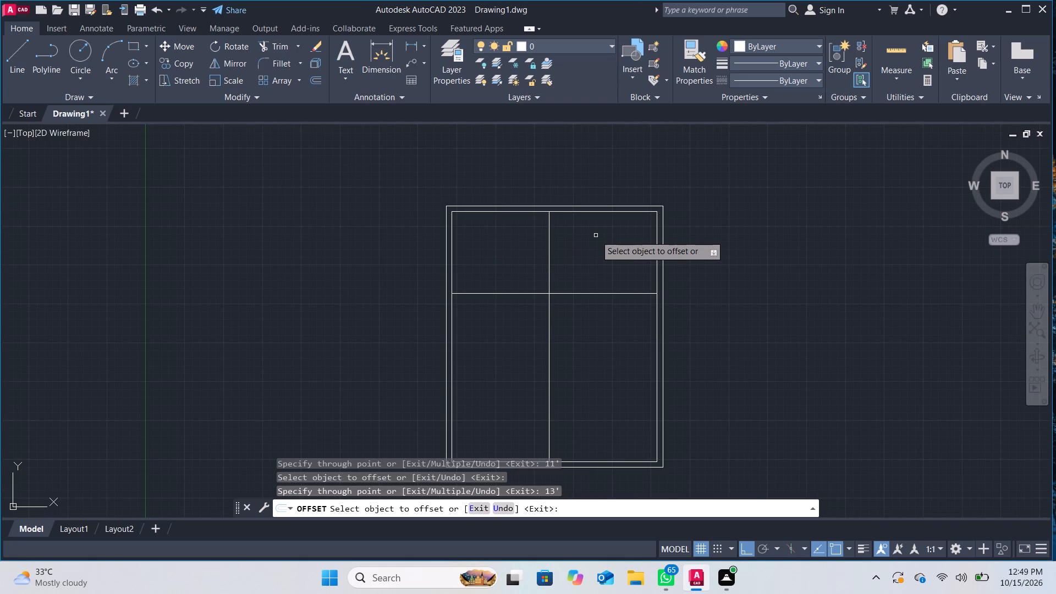
click(549, 242)
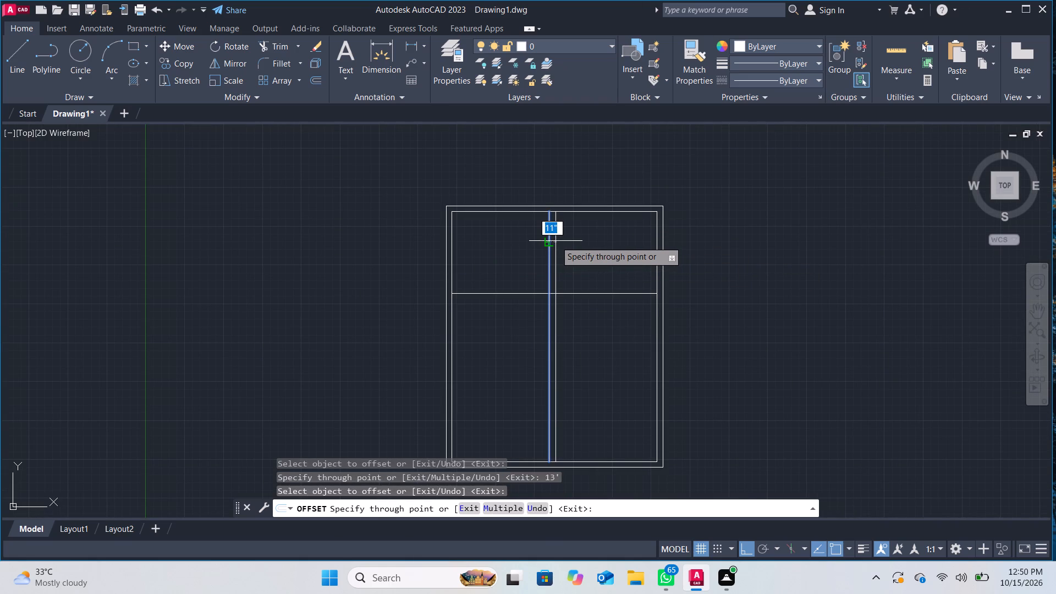
key(3)
key(Return)
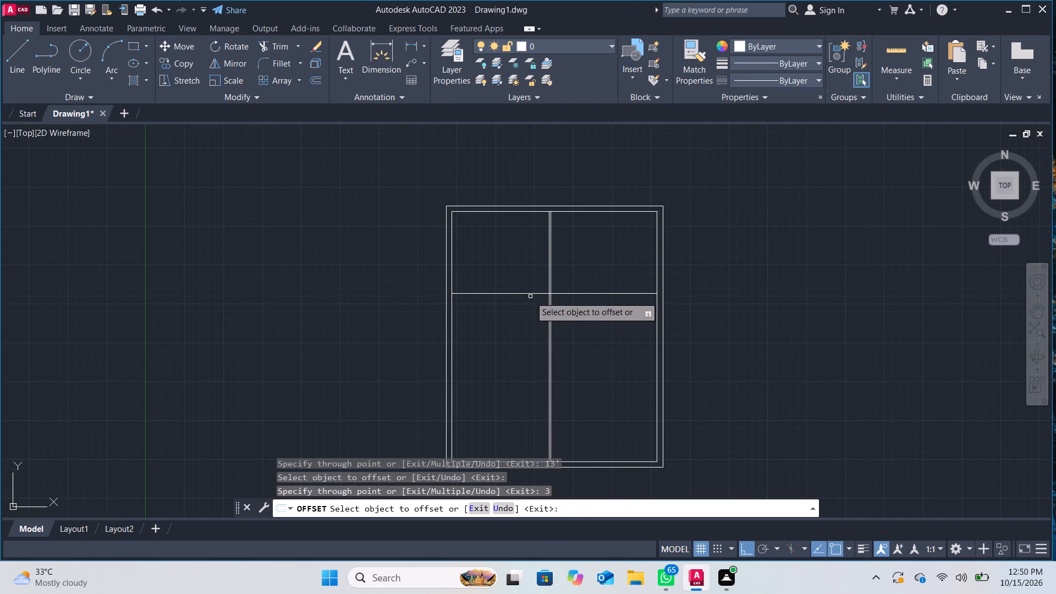
click(532, 295)
key(3)
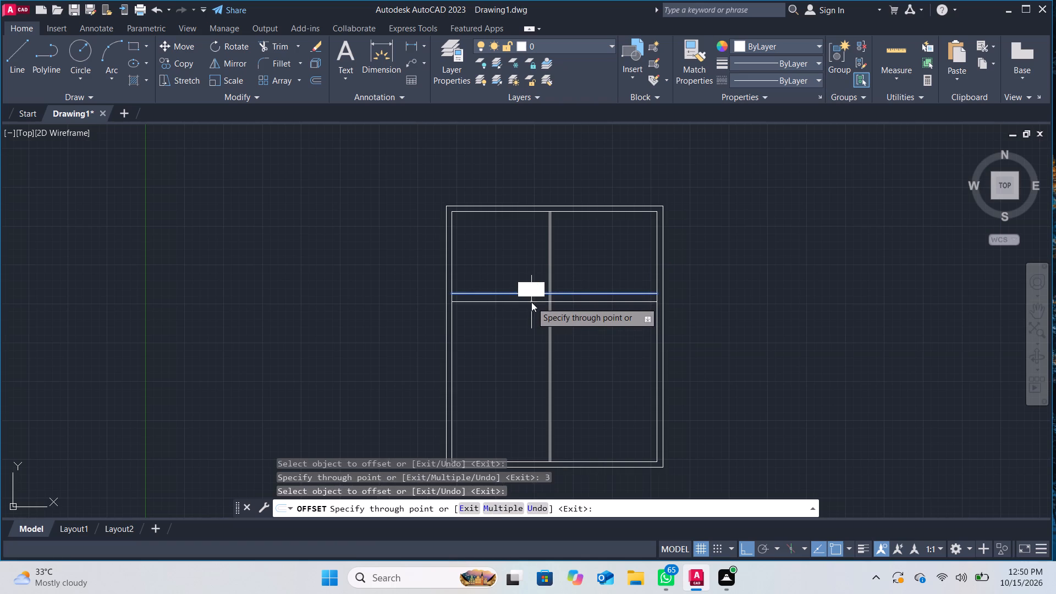
key(Return)
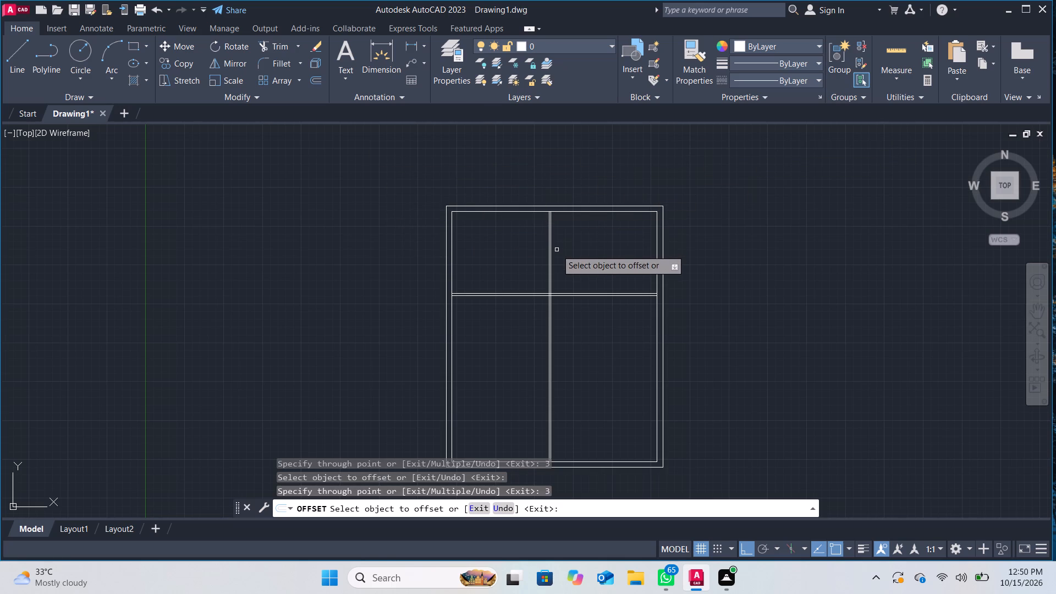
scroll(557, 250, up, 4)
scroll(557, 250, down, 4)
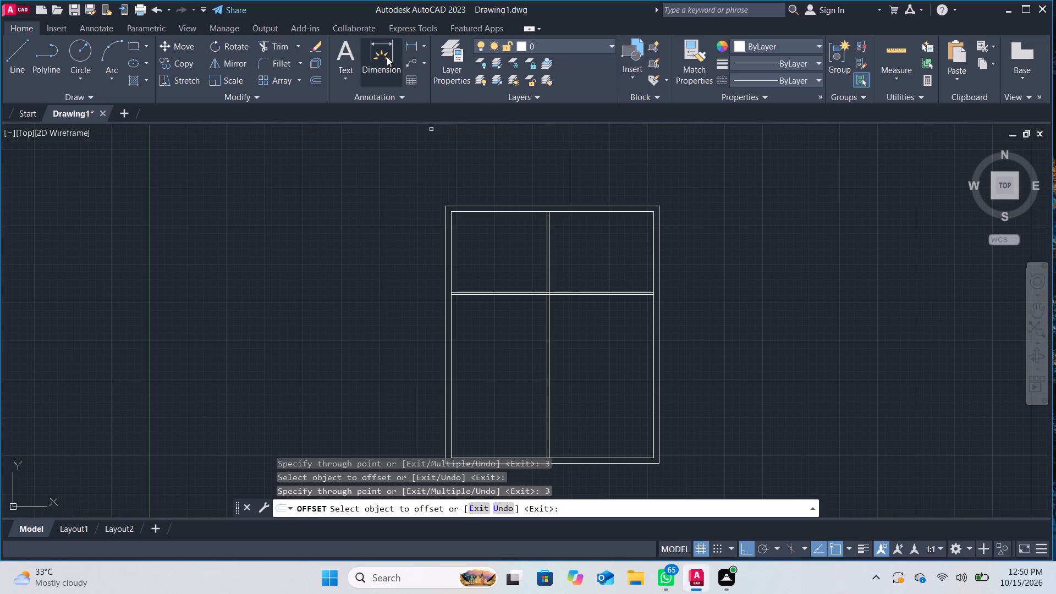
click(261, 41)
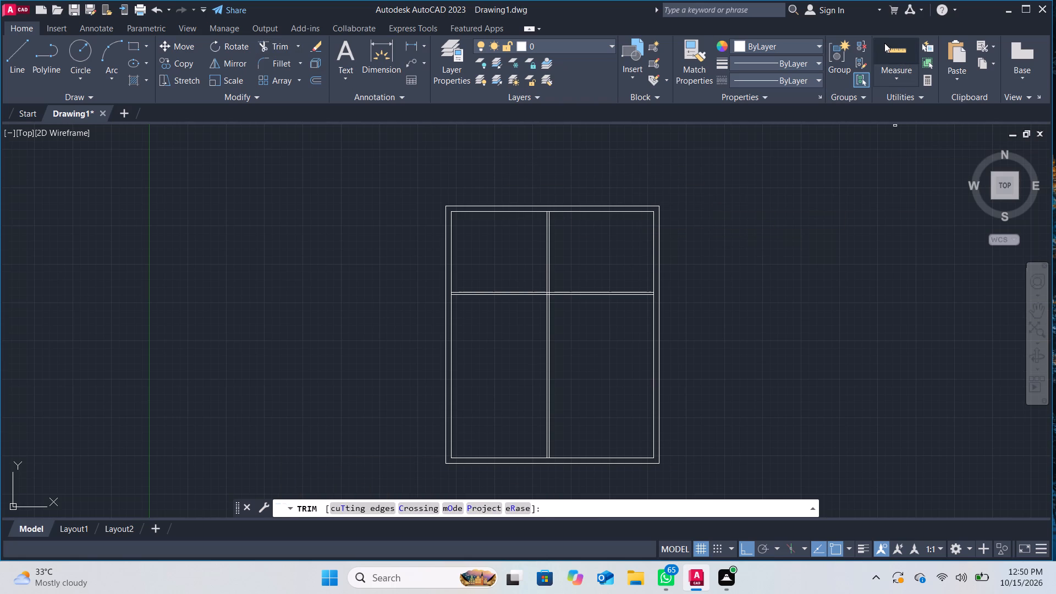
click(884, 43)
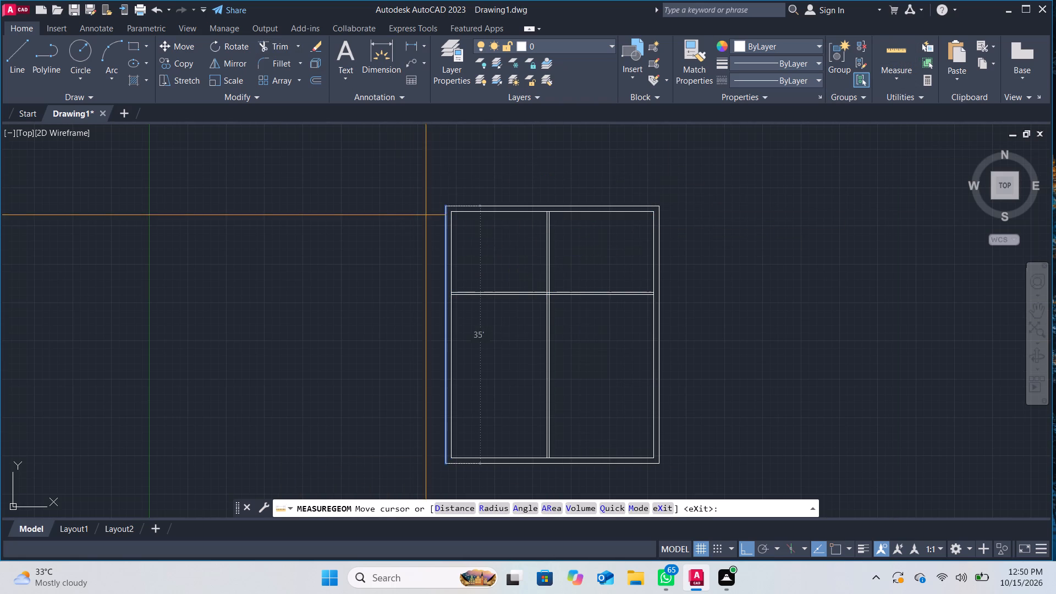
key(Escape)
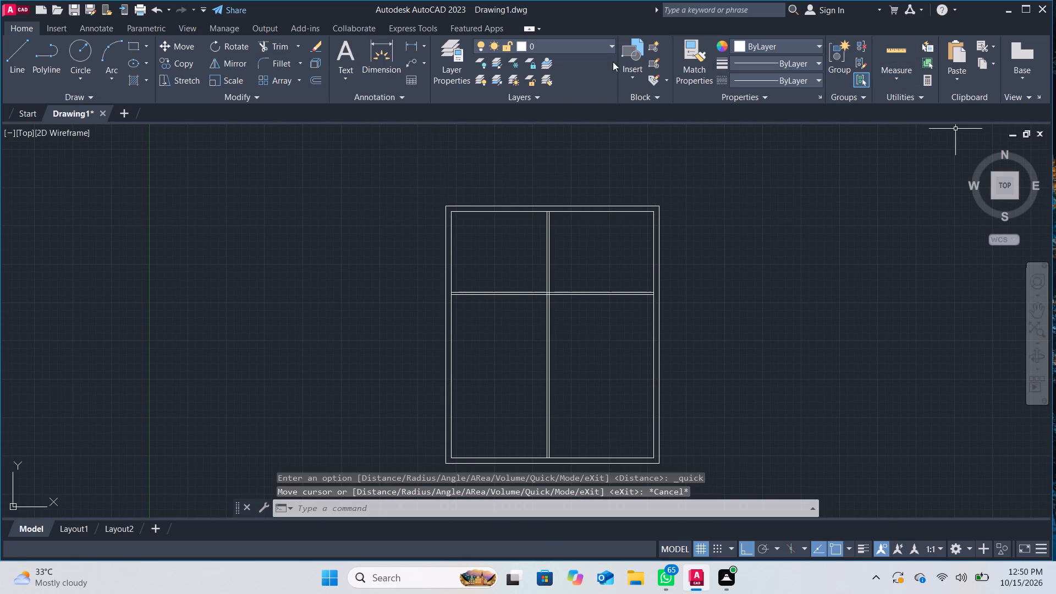
Trim away the vertical partition's two lines above, below and between the horizontal partition lines.
click(279, 52)
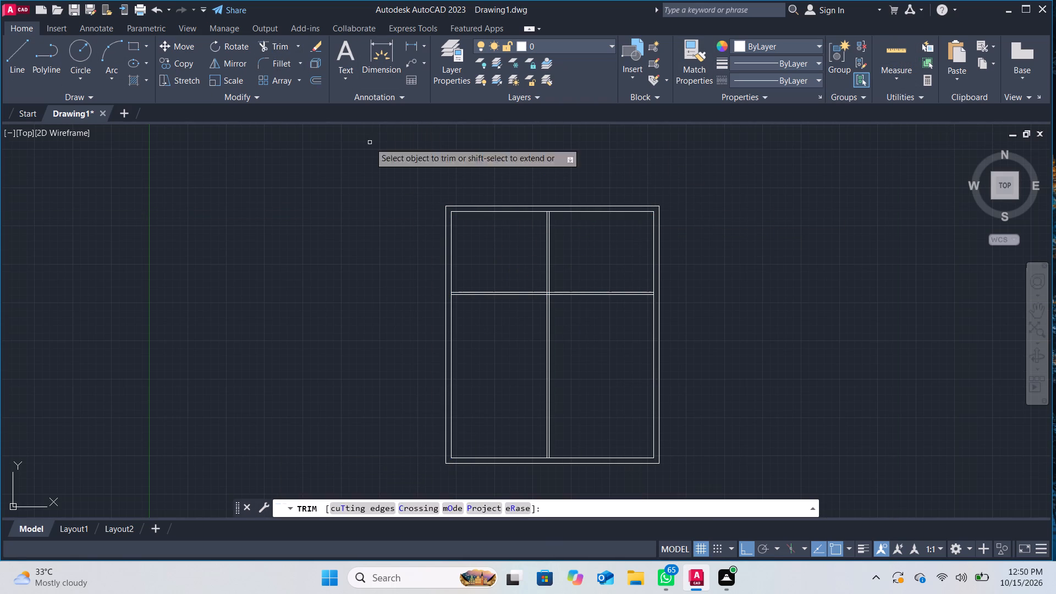
drag(532, 244, 569, 244)
drag(535, 312, 570, 324)
scroll(550, 308, up, 2)
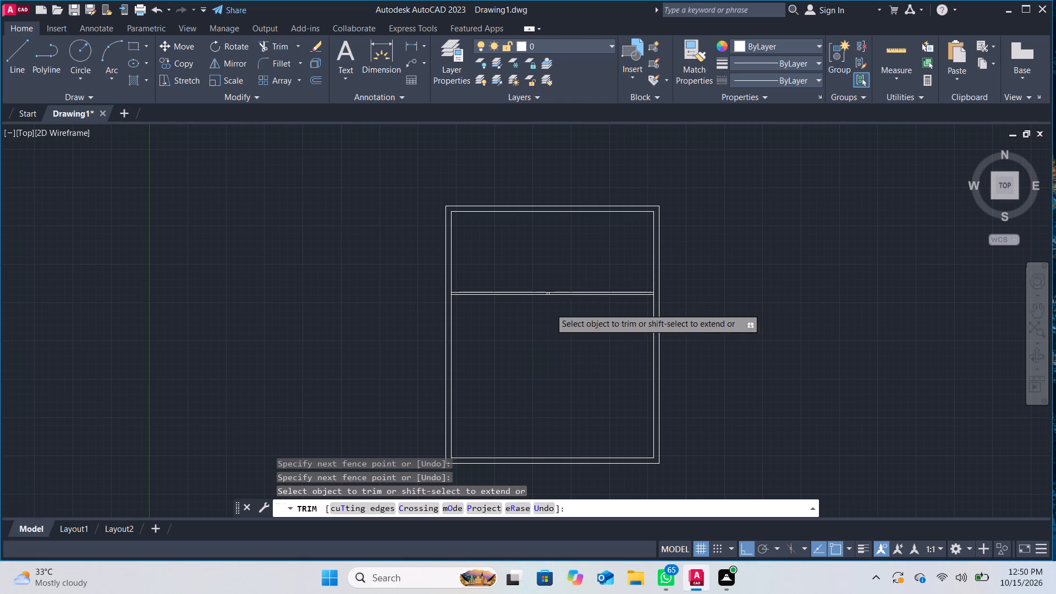
scroll(550, 308, up, 3)
drag(487, 152, 519, 152)
scroll(515, 152, down, 3)
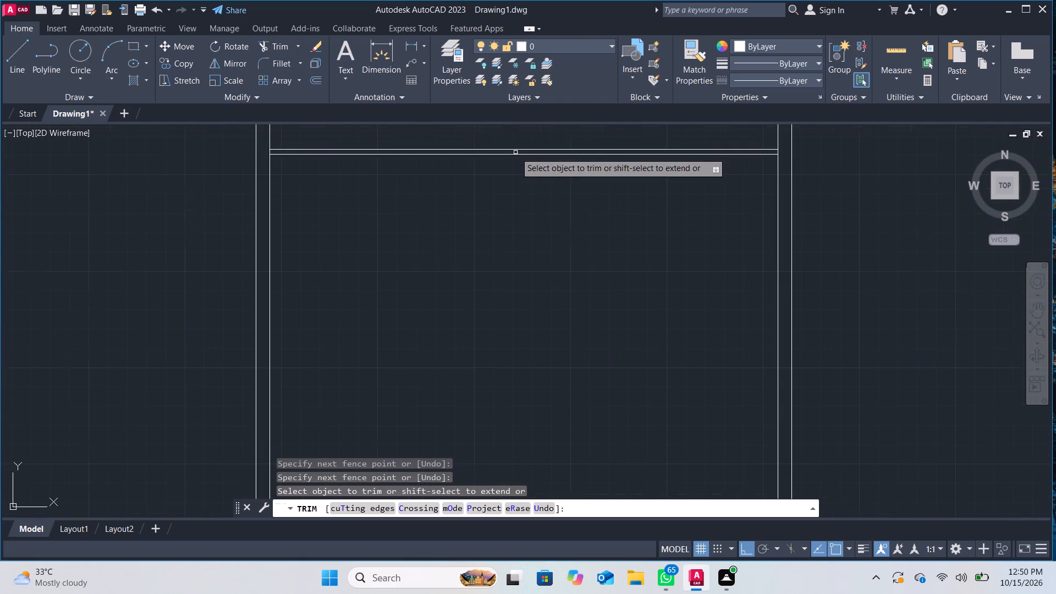
Offset the inner left wall line 13'-7" to the right, and offset the resulting line 3" to form a vertical partition.
middle_drag(401, 248, 448, 338)
middle_drag(420, 175, 428, 255)
scroll(428, 255, down, 2)
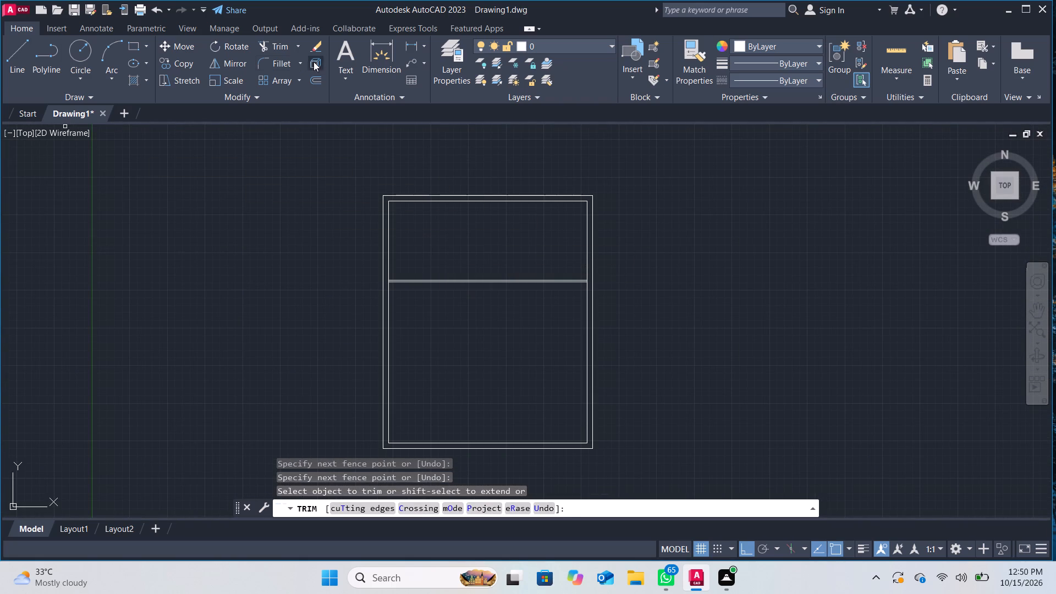
click(313, 81)
key(Return)
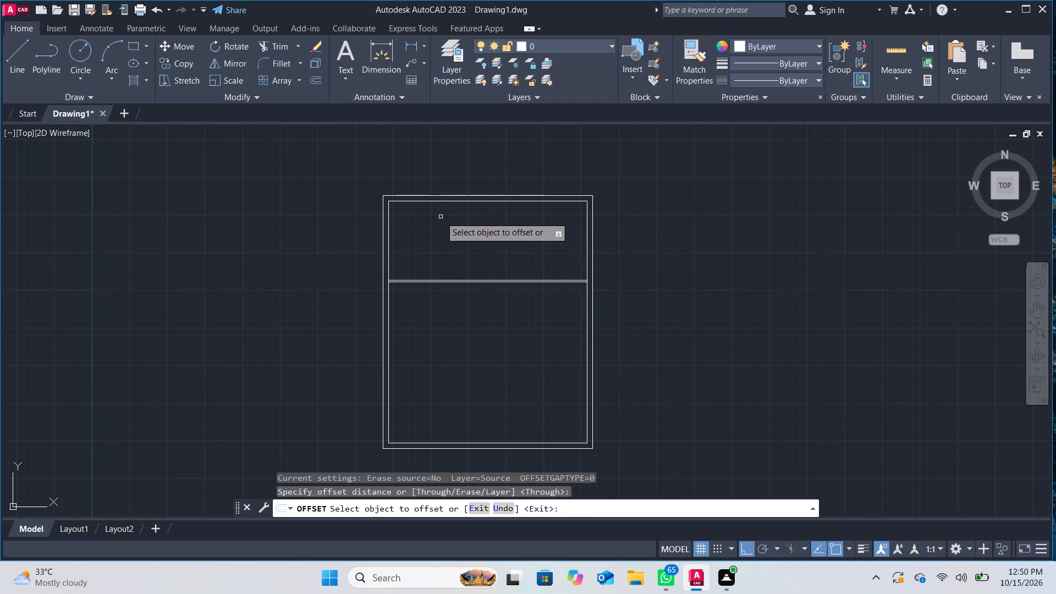
click(390, 239)
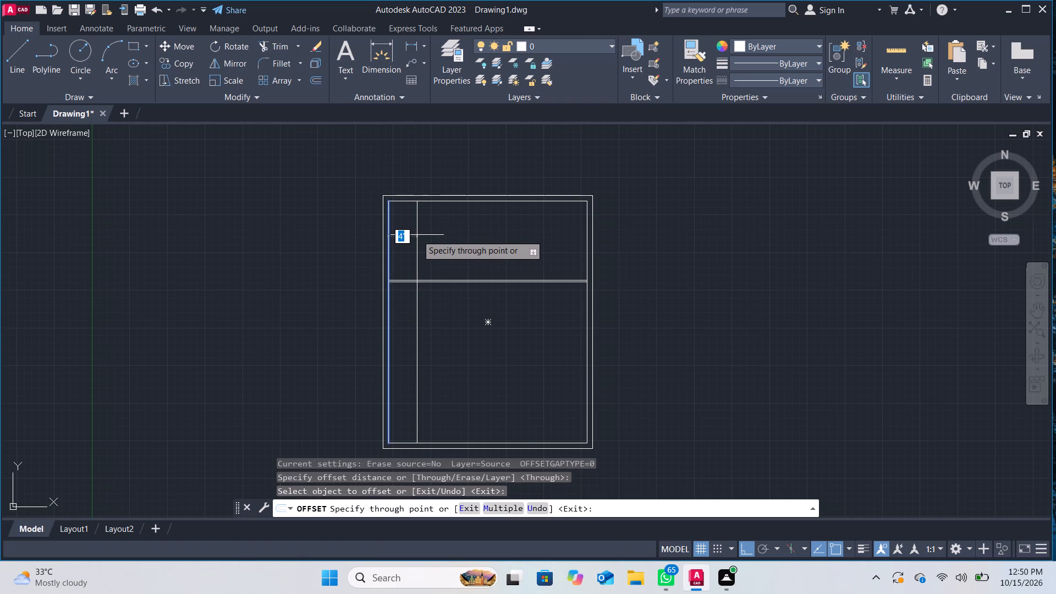
text(13')
key(minus)
text(7")
key(Return)
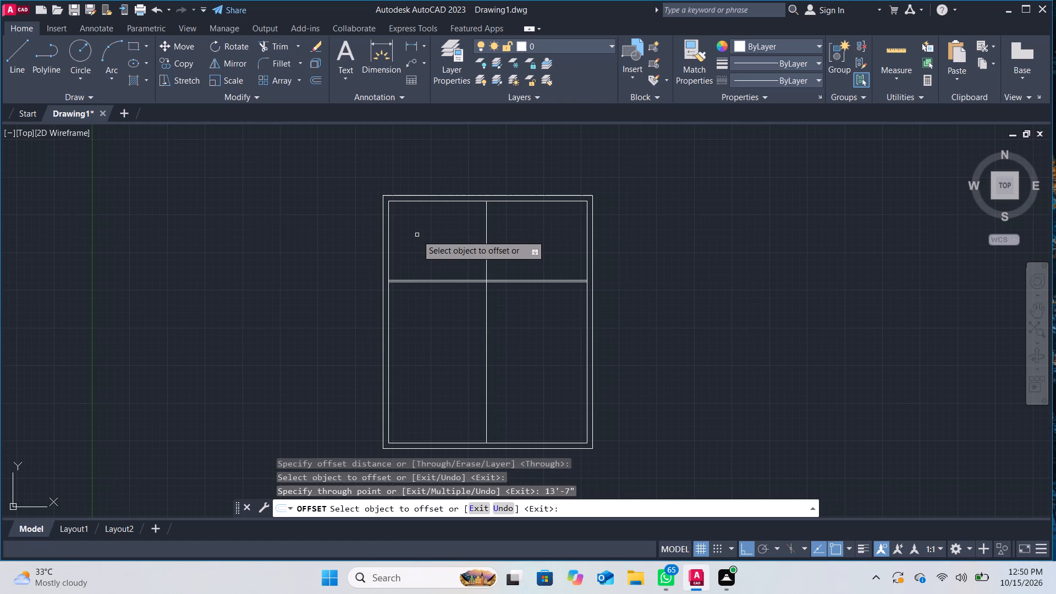
click(486, 233)
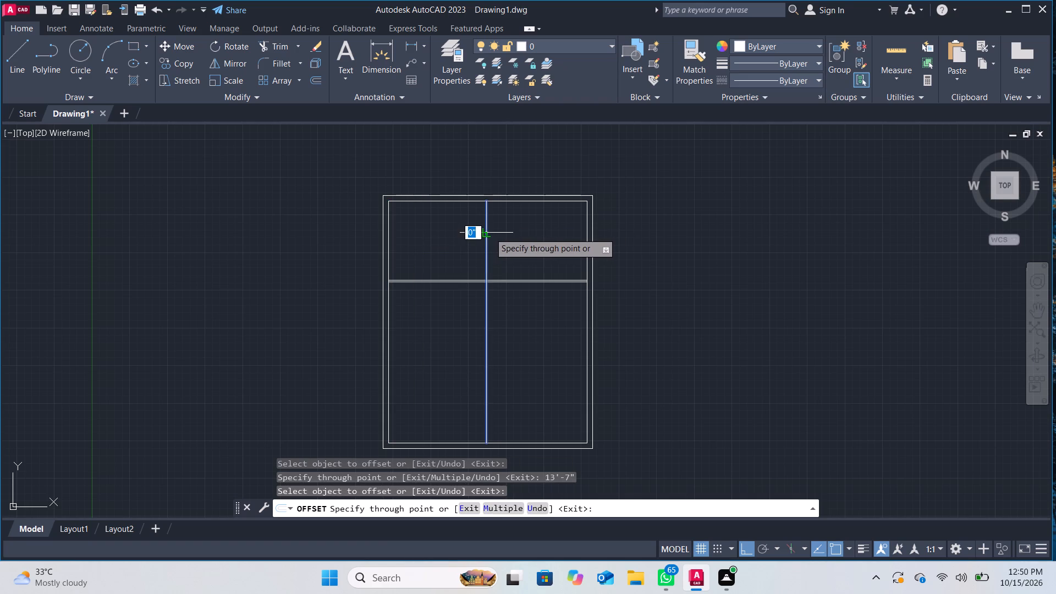
key(3)
key(Return)
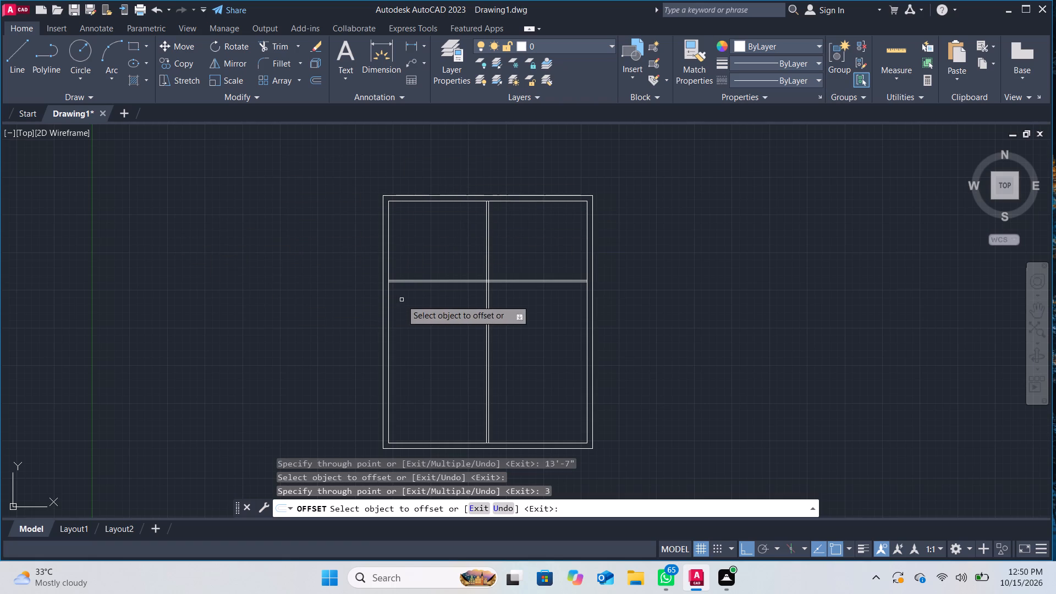
Offset the horizontal partition's lower line 10' downward.
click(423, 283)
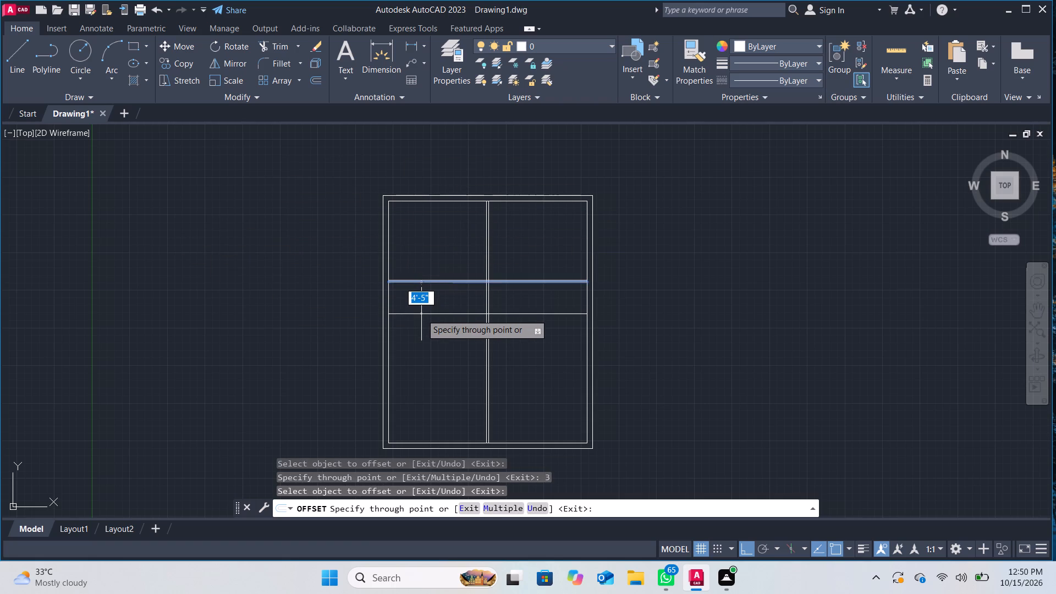
text(10')
key(Return)
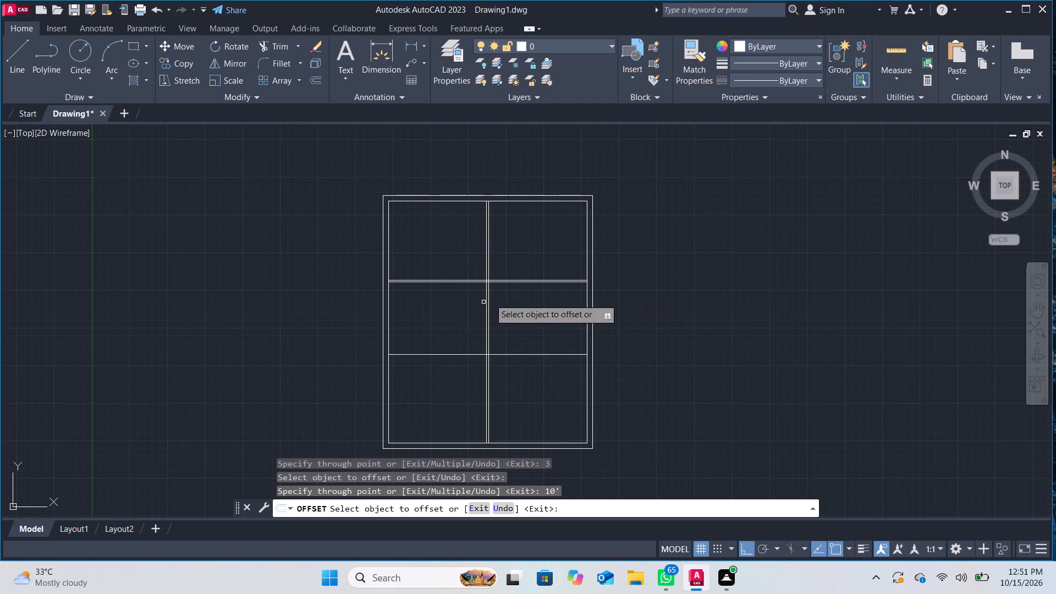
Offset the inner left wall line 6' to the right, and offset the resulting line 3" to form a second vertical partition.
scroll(378, 312, up, 1)
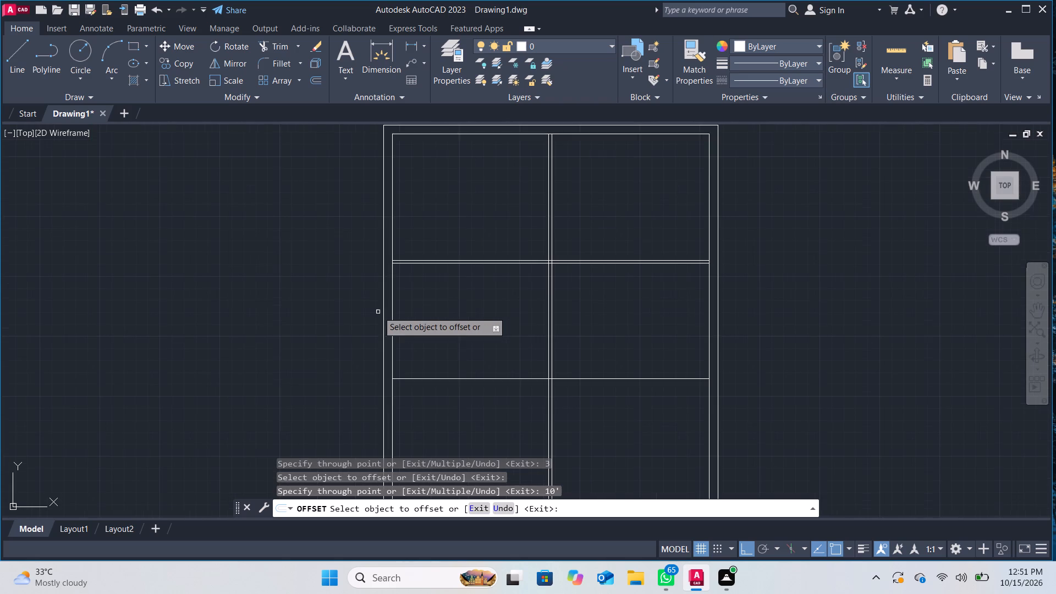
click(392, 312)
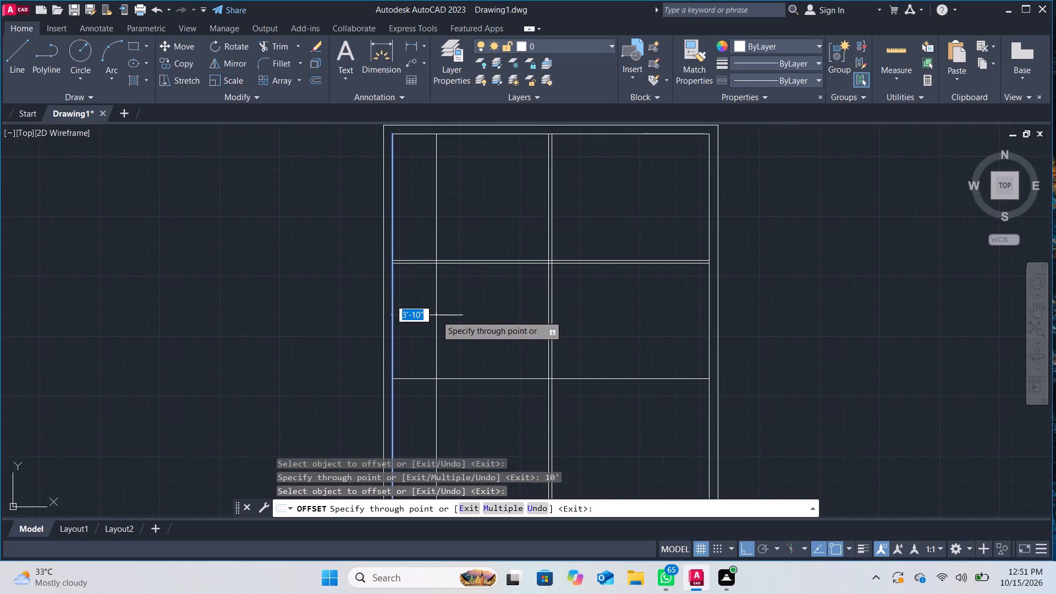
text(6')
key(Return)
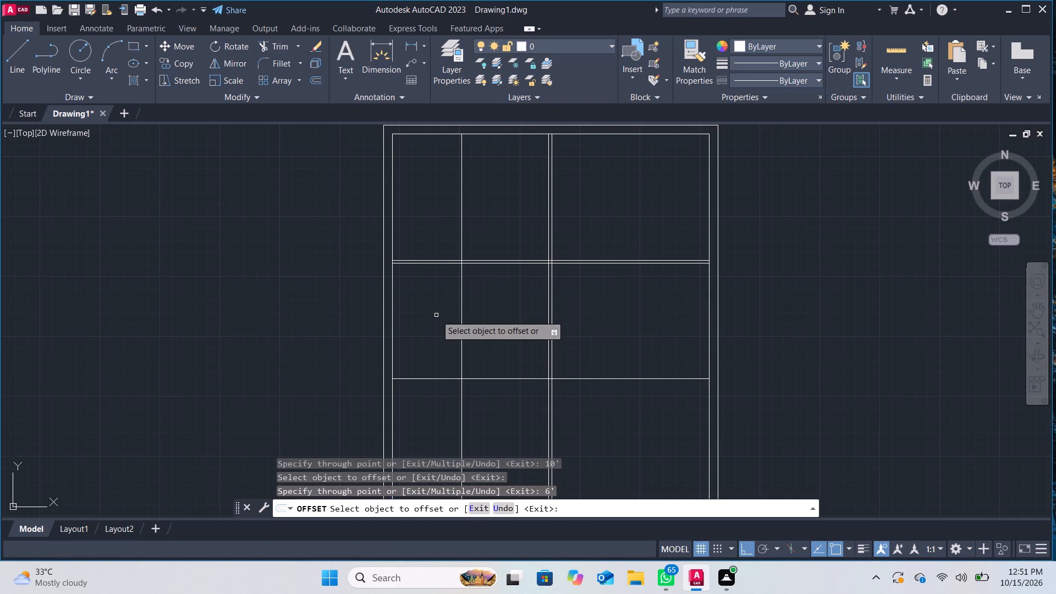
click(463, 308)
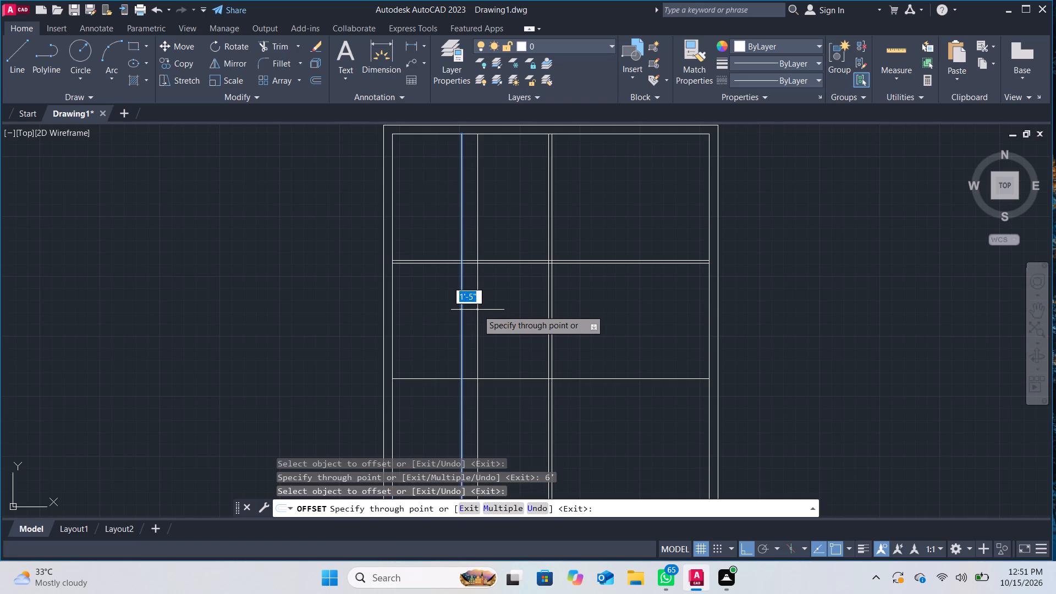
key(3)
key(Return)
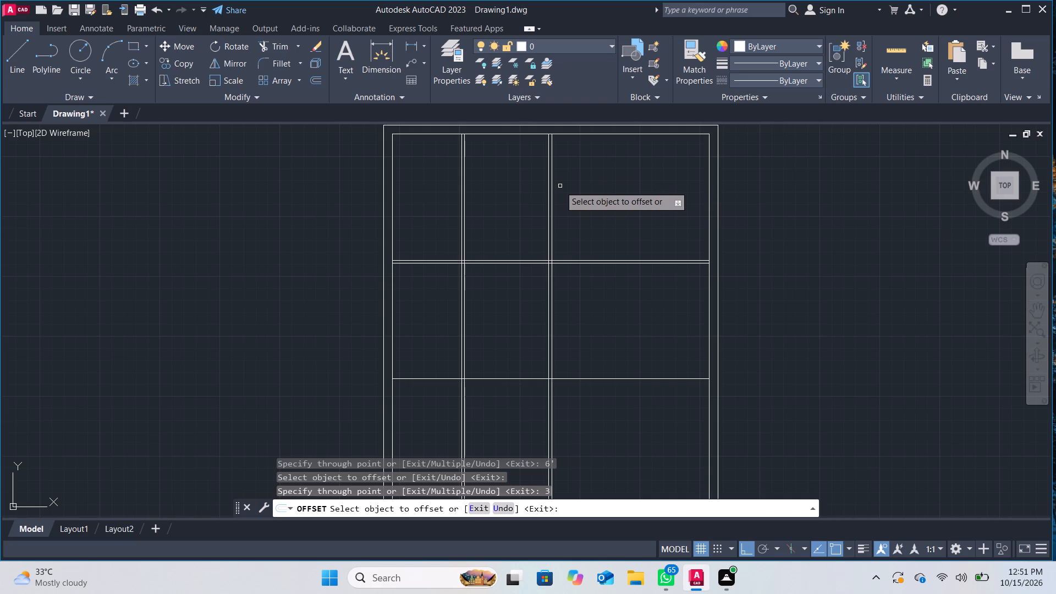
Trim the 13'-7" partition's two lines between the upper horizontal partition and the horizontal line below it.
click(267, 47)
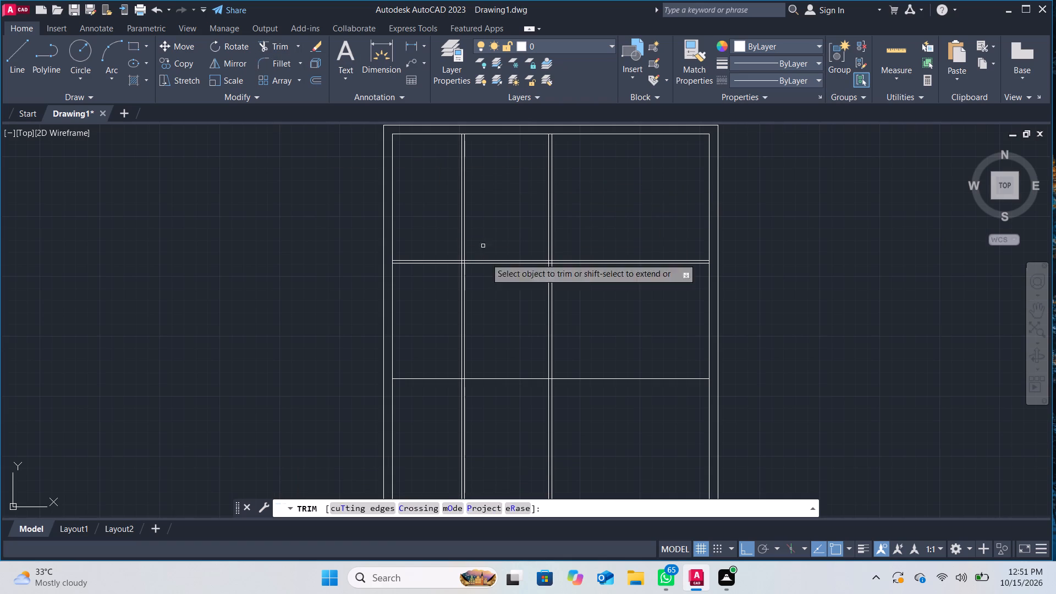
drag(507, 307, 576, 313)
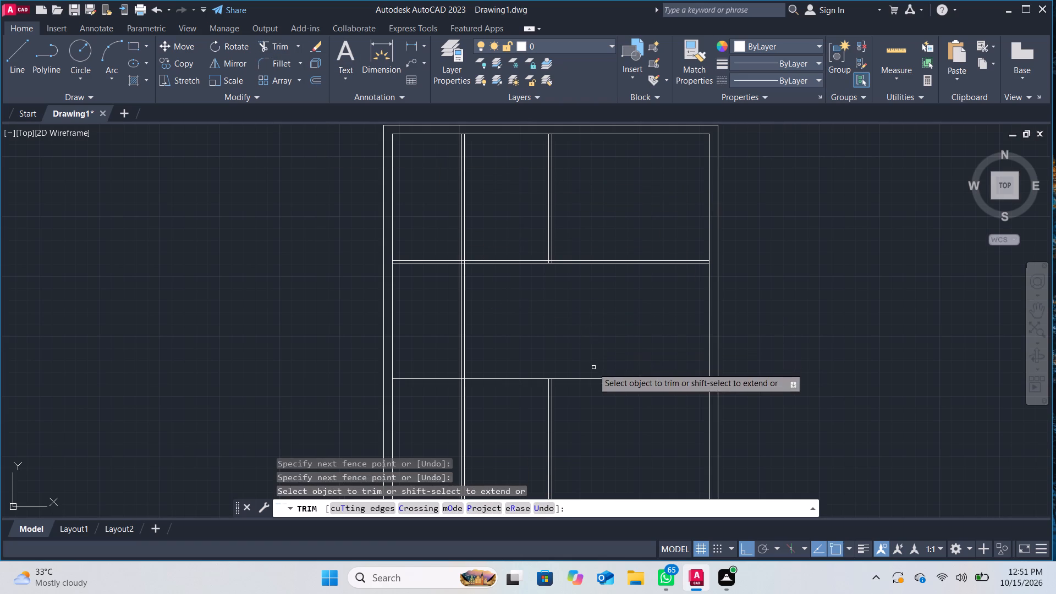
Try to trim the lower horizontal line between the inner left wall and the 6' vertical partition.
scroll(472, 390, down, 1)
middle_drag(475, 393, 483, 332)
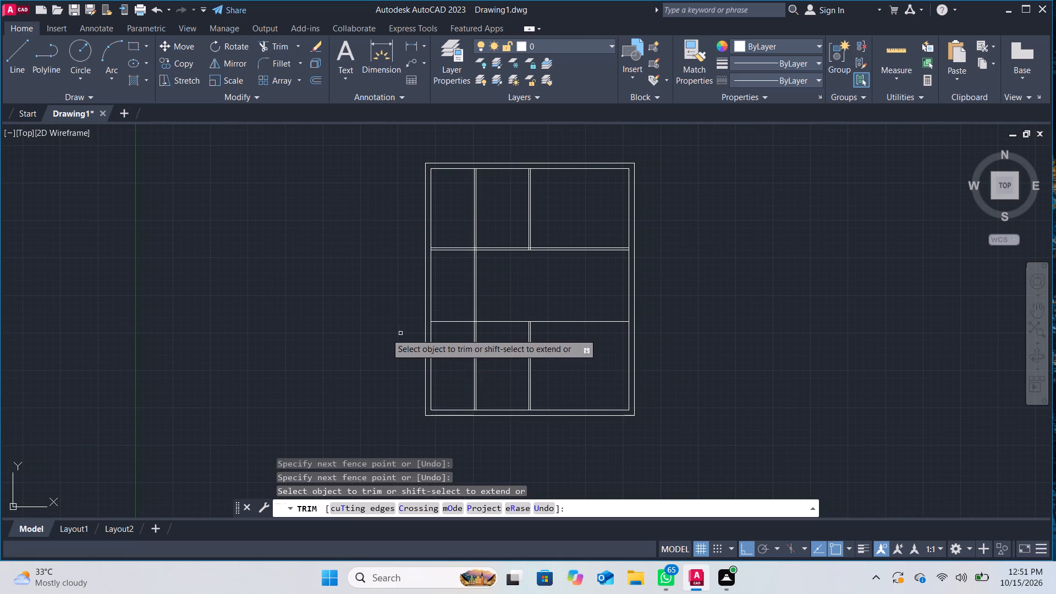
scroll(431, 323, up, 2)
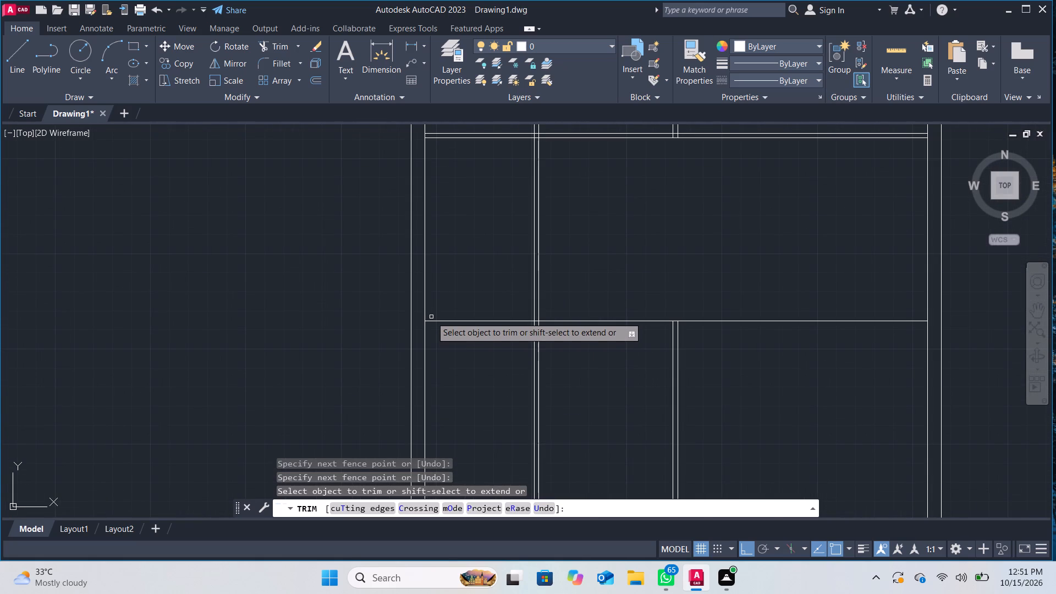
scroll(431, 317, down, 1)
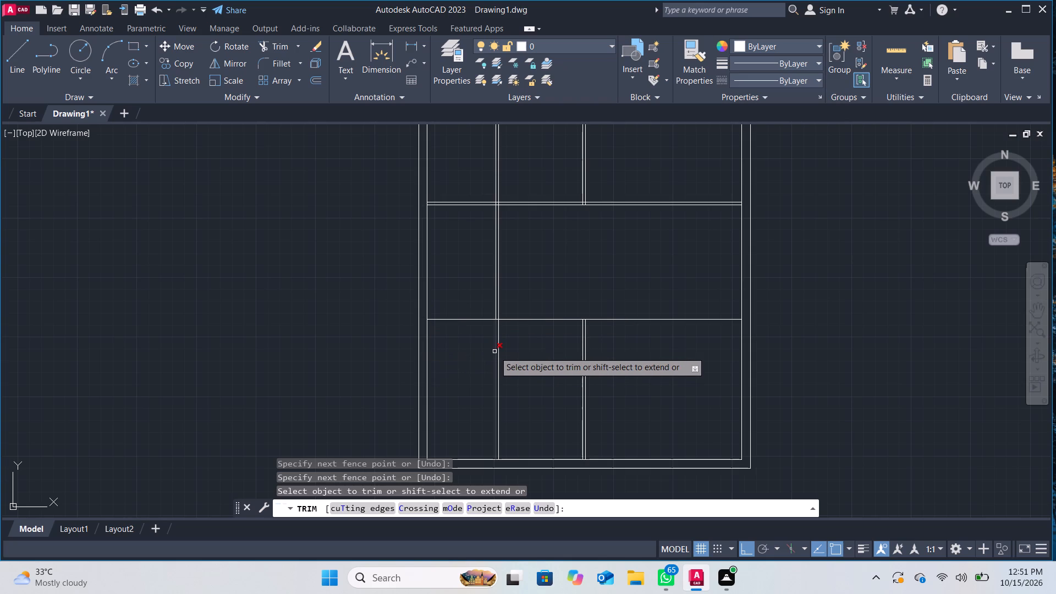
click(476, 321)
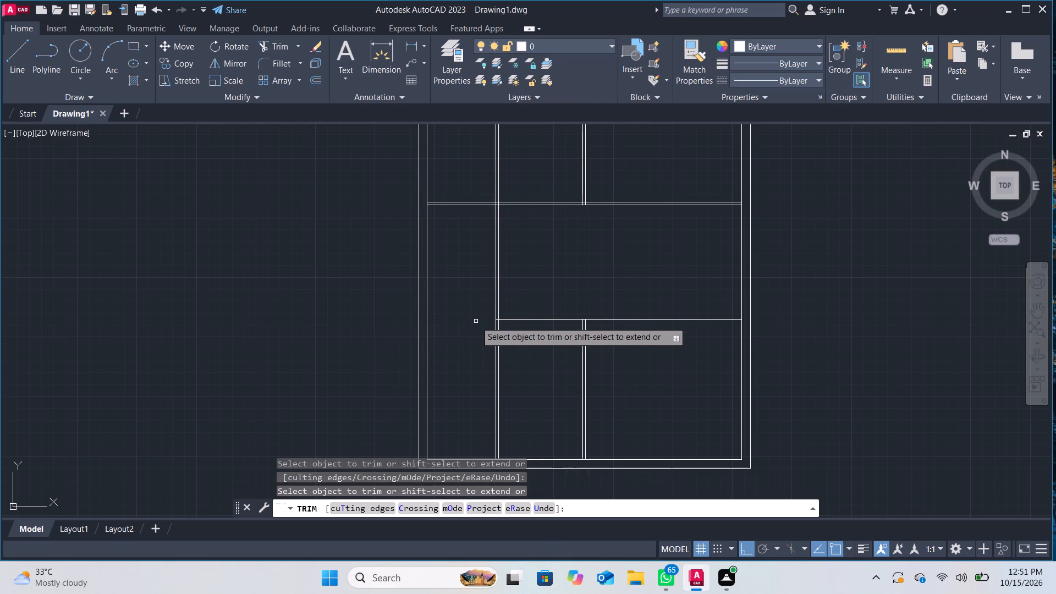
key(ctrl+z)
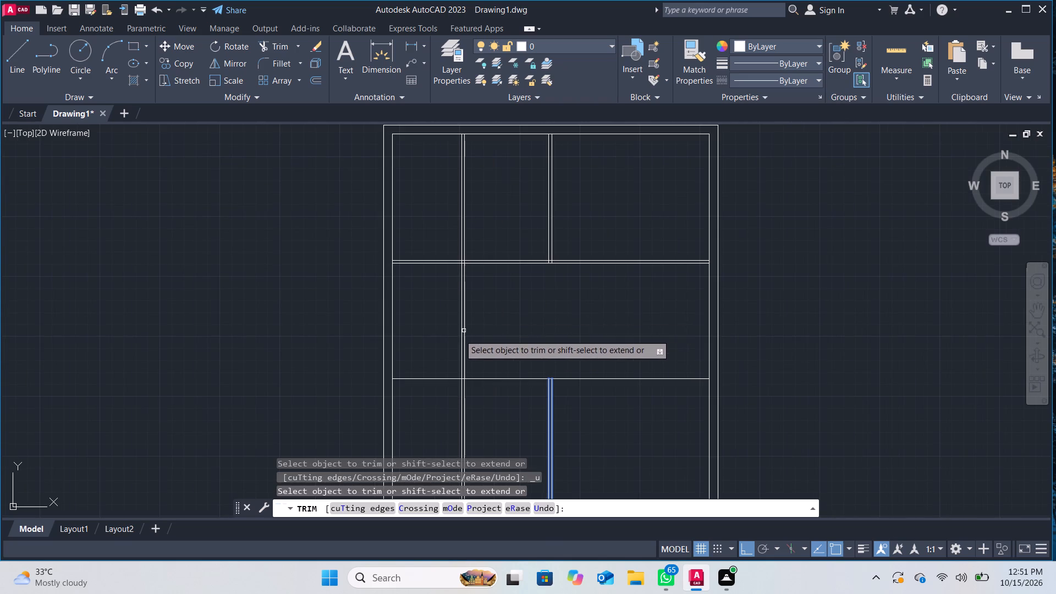
Offset the lower horizontal line 3" downward to give that partition its thickness.
click(325, 78)
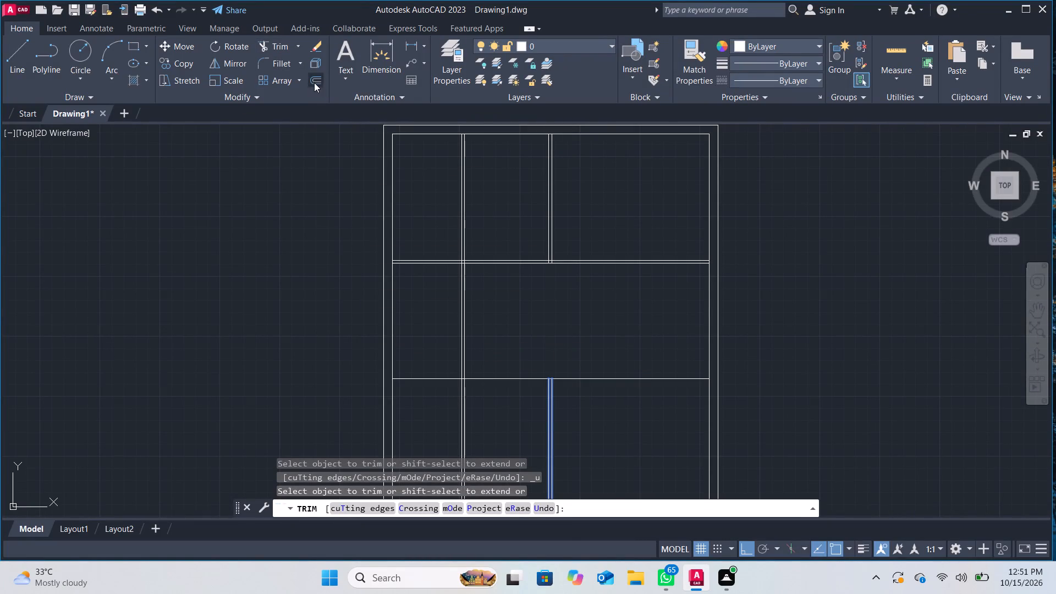
click(314, 80)
key(Return)
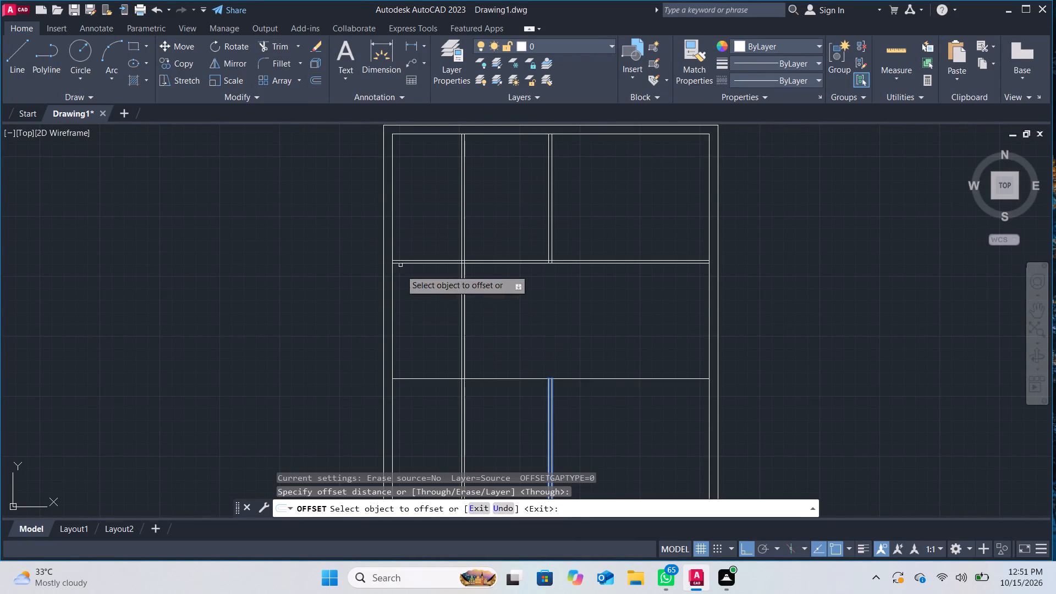
click(438, 378)
key(3)
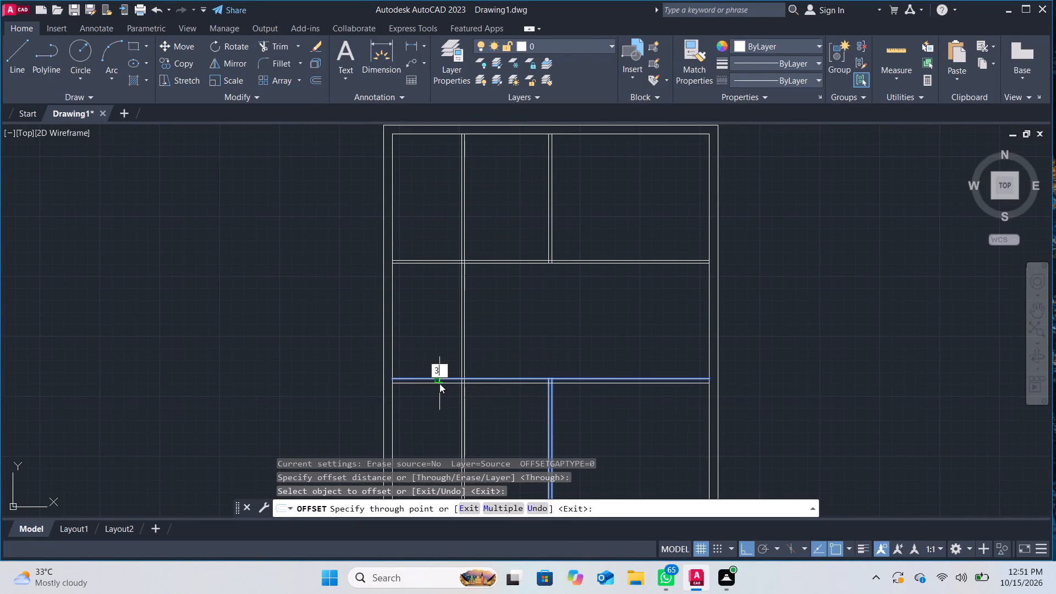
key(Return)
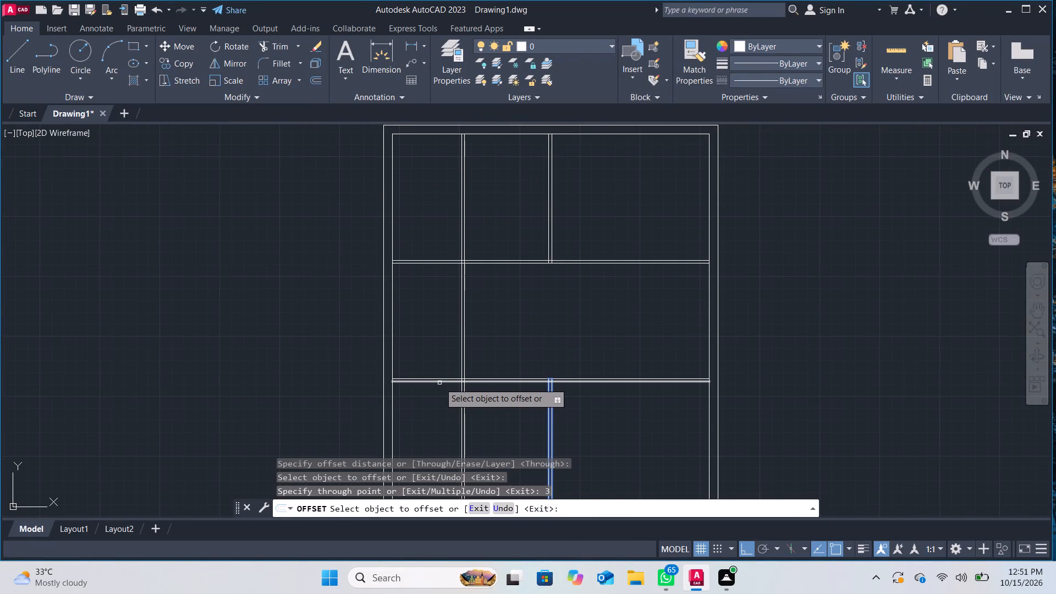
Offset the lower horizontal partition's bottom line 4' downward, and offset the resulting line 3" to form another partition.
click(444, 381)
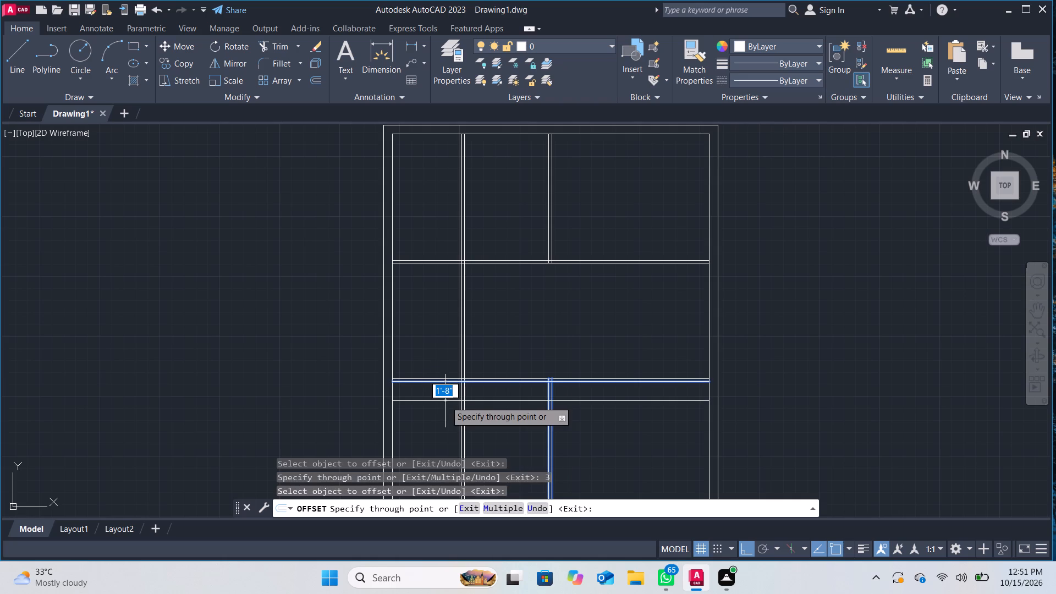
text(4')
key(Return)
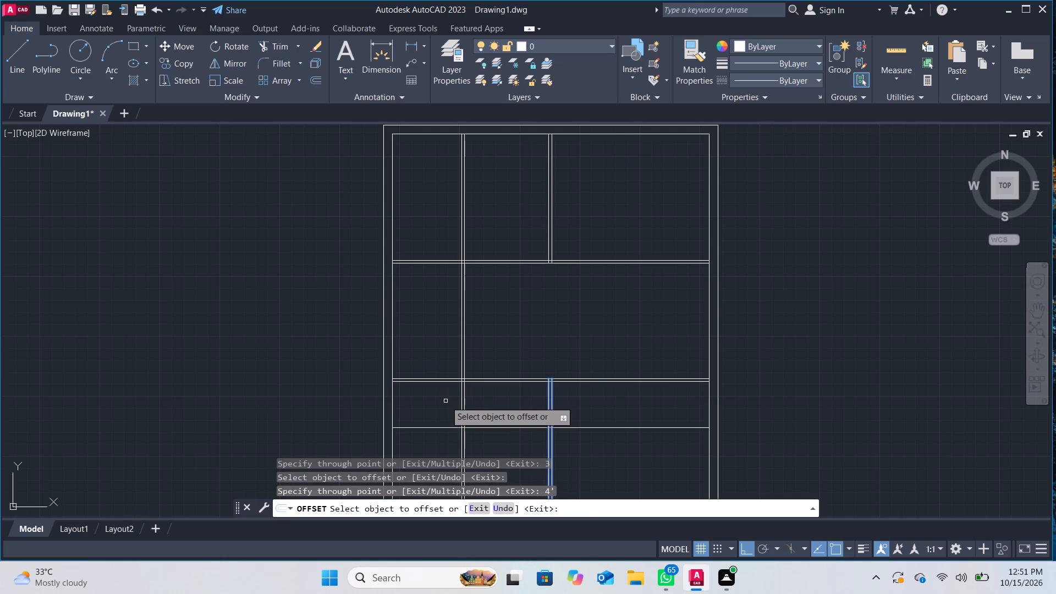
click(444, 426)
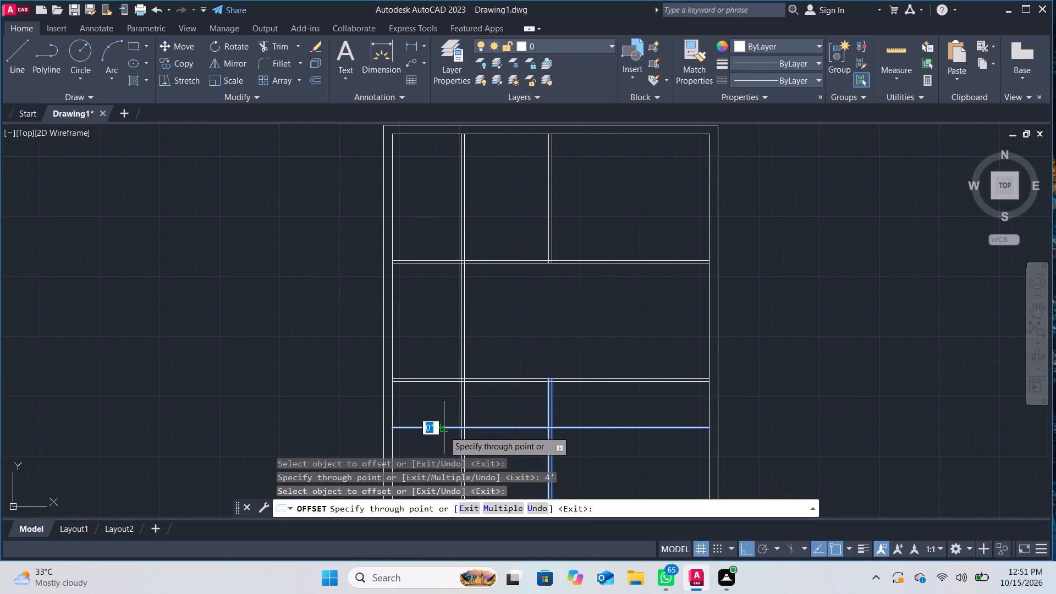
key(3)
key(Return)
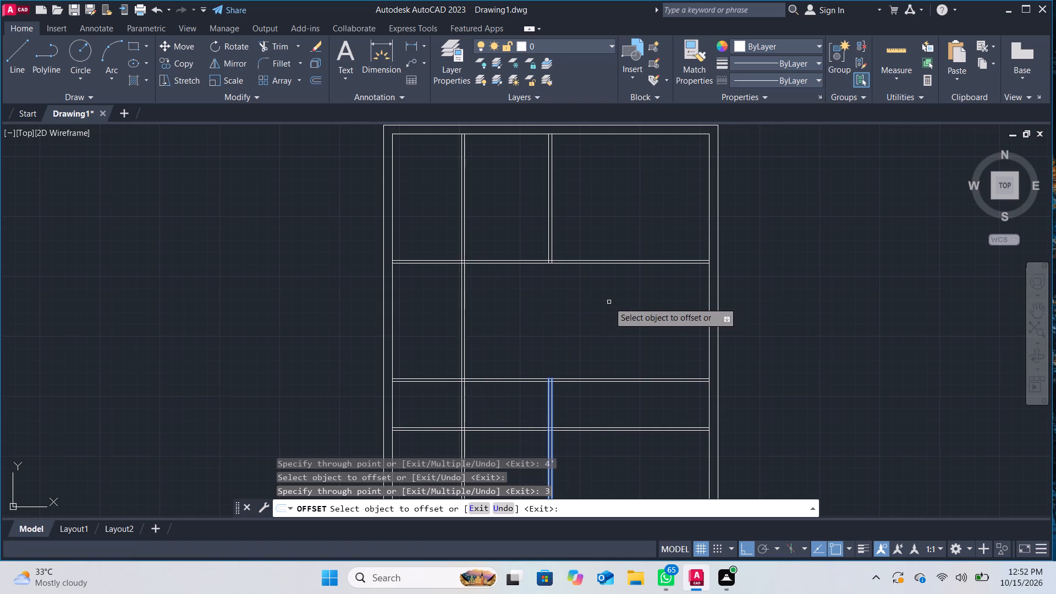
Examine the partition layout in the middle and lower parts of the floor plan.
middle_drag(536, 410, 532, 312)
scroll(503, 349, up, 1)
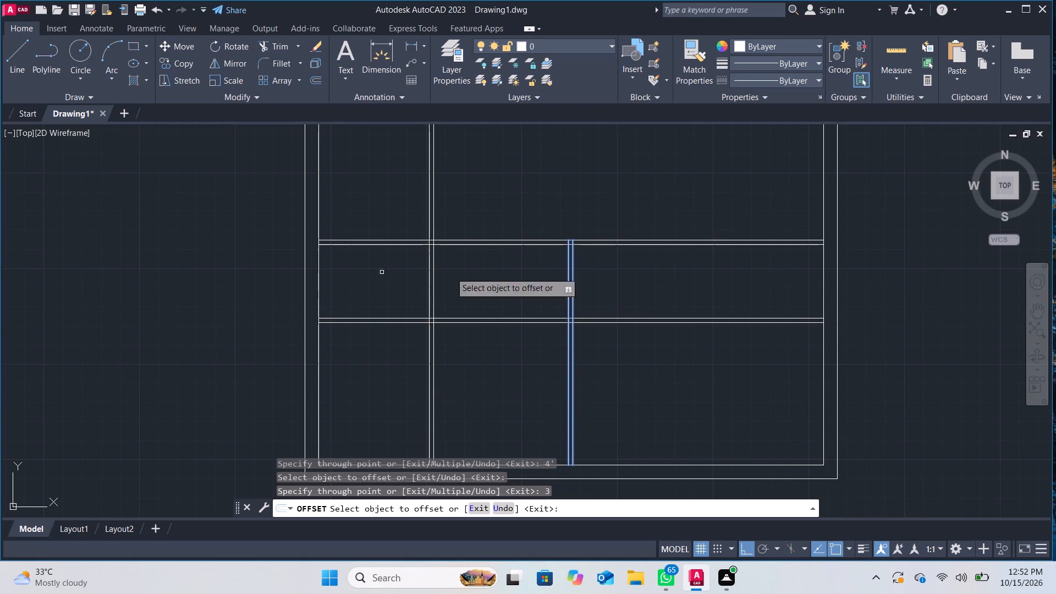
middle_drag(646, 290, 650, 306)
scroll(650, 305, down, 1)
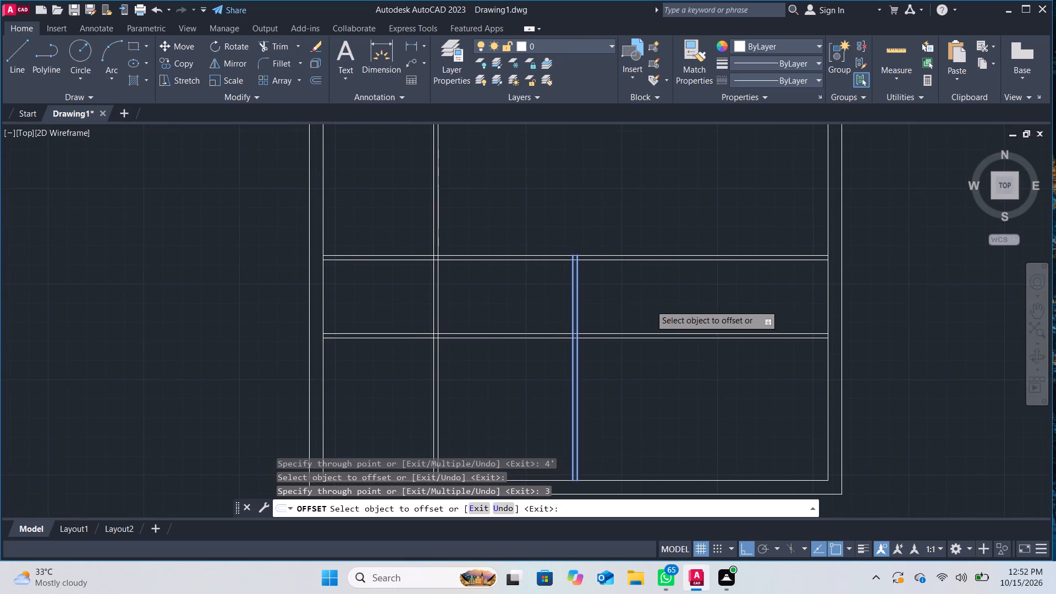
middle_drag(650, 302, 772, 301)
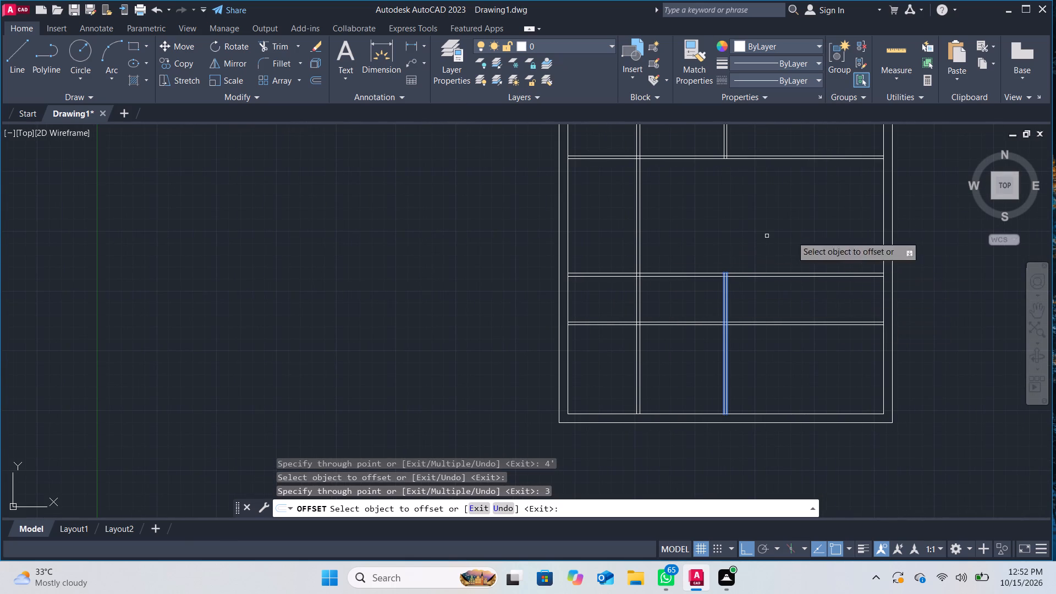
middle_drag(771, 245, 772, 269)
middle_drag(773, 261, 774, 281)
scroll(774, 248, down, 1)
middle_drag(782, 245, 783, 260)
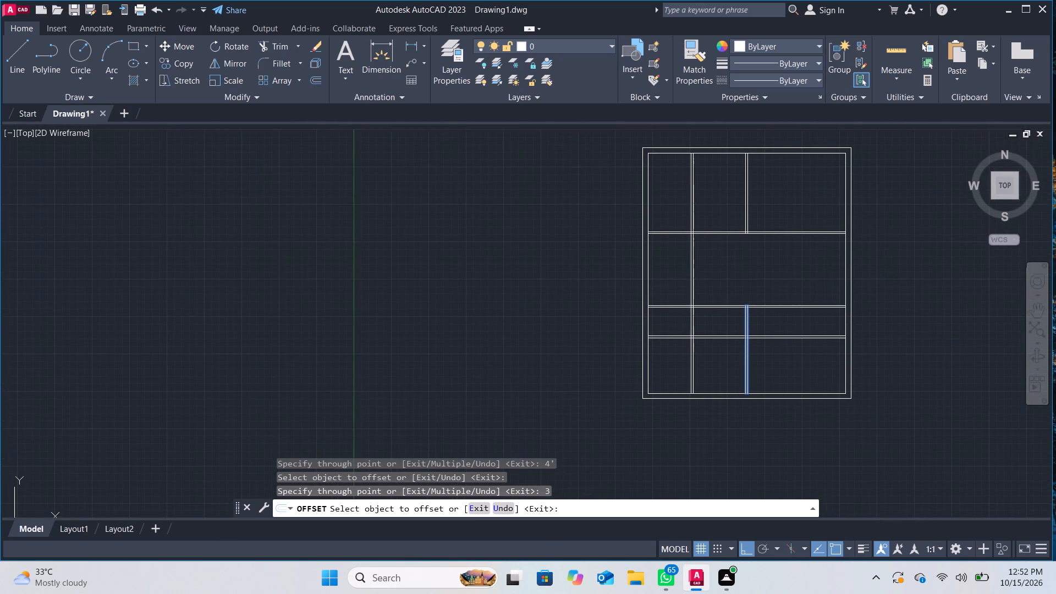
scroll(743, 349, up, 2)
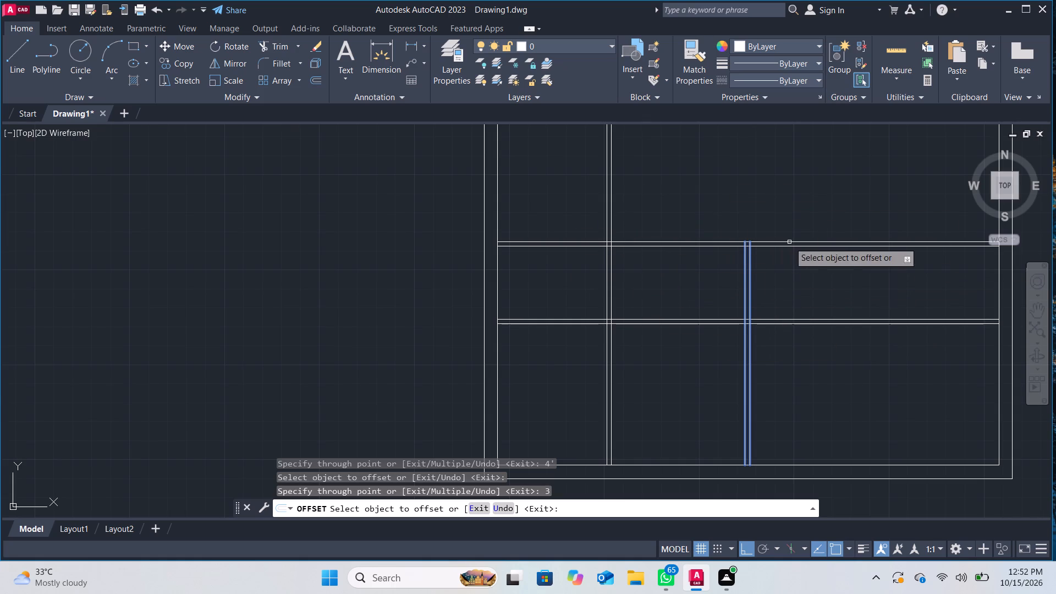
middle_drag(792, 202, 797, 282)
scroll(797, 273, down, 1)
middle_drag(797, 268, 793, 288)
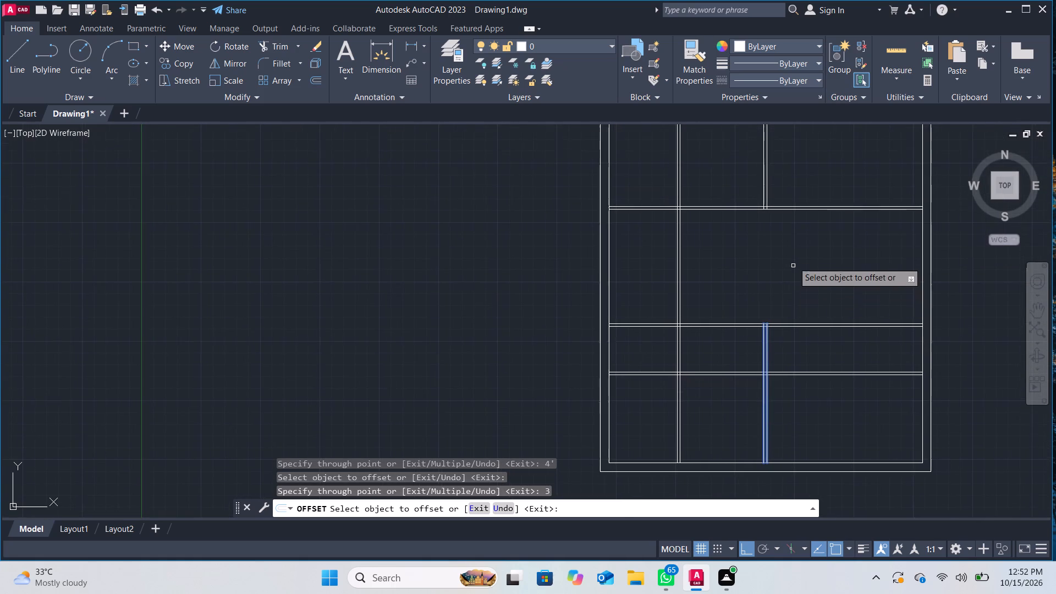
Trim both lines of the left vertical partition below and within the lowest horizontal partition, ending it at that partition's top line.
scroll(794, 257, down, 1)
middle_drag(794, 257, 752, 265)
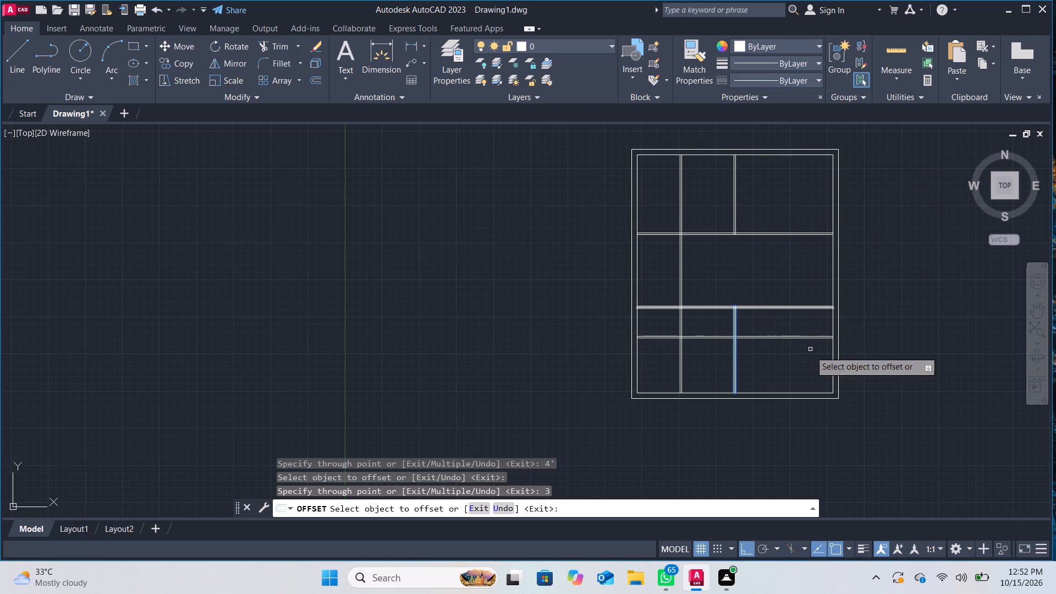
scroll(711, 358, up, 1)
middle_click(711, 357)
key(Escape)
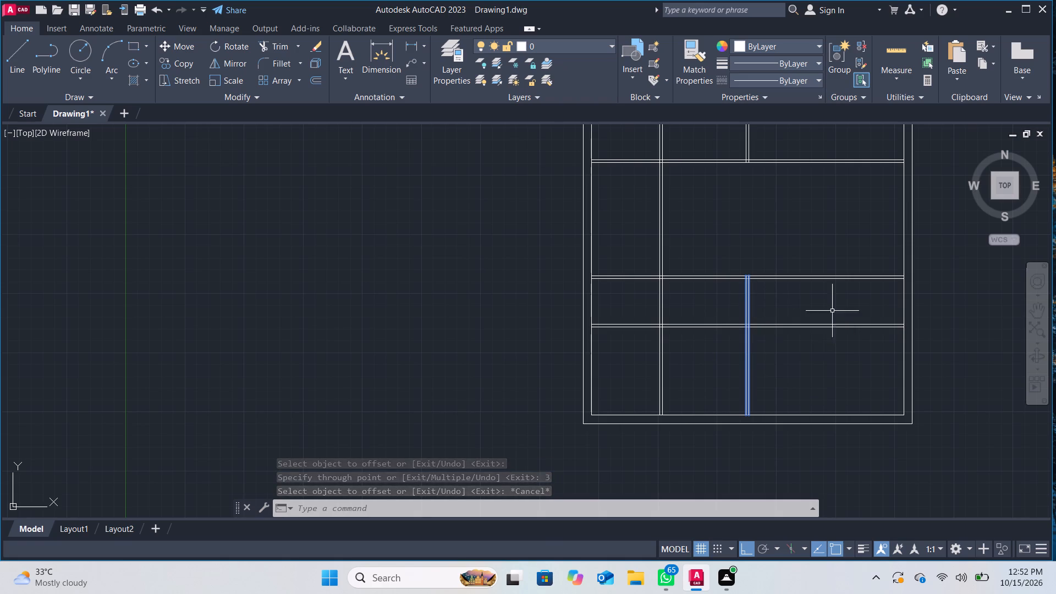
click(285, 43)
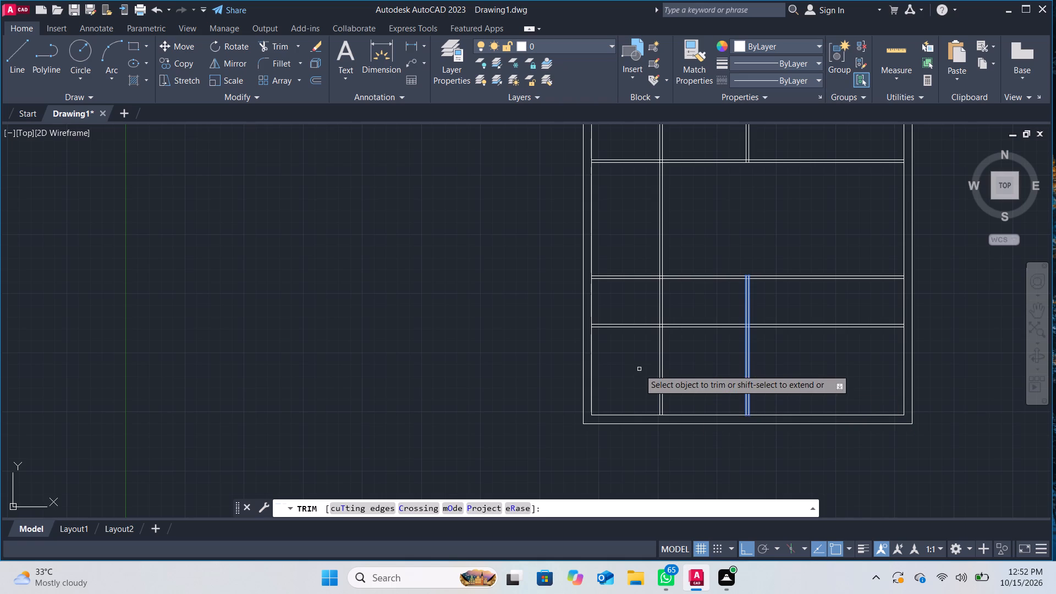
drag(646, 367, 664, 368)
middle_drag(665, 361, 705, 349)
scroll(704, 348, up, 2)
scroll(701, 334, down, 2)
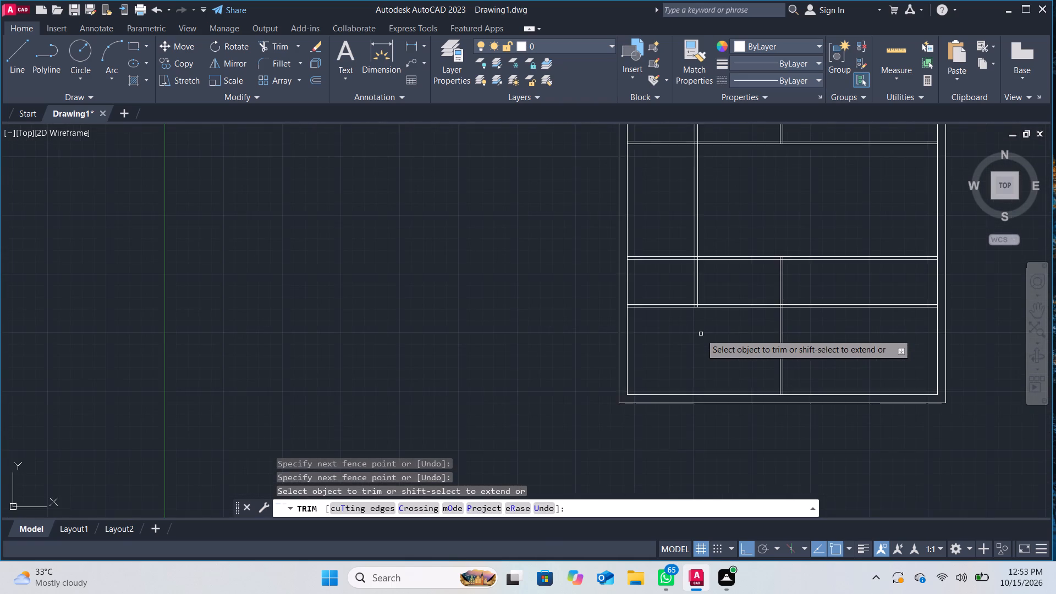
scroll(701, 330, up, 3)
middle_drag(701, 323, 684, 386)
scroll(680, 376, up, 2)
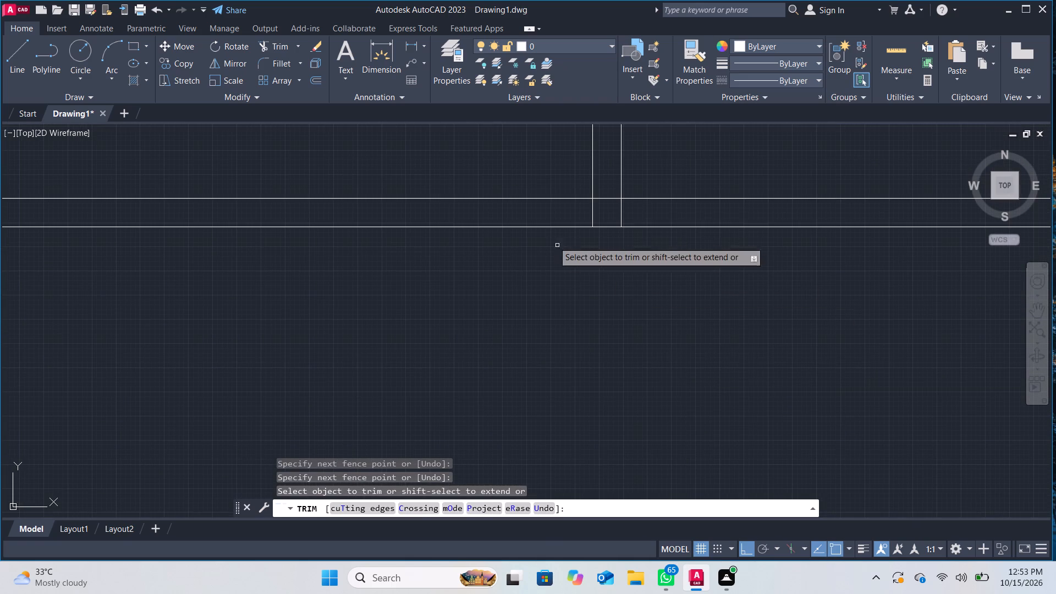
drag(579, 210, 605, 215)
click(623, 215)
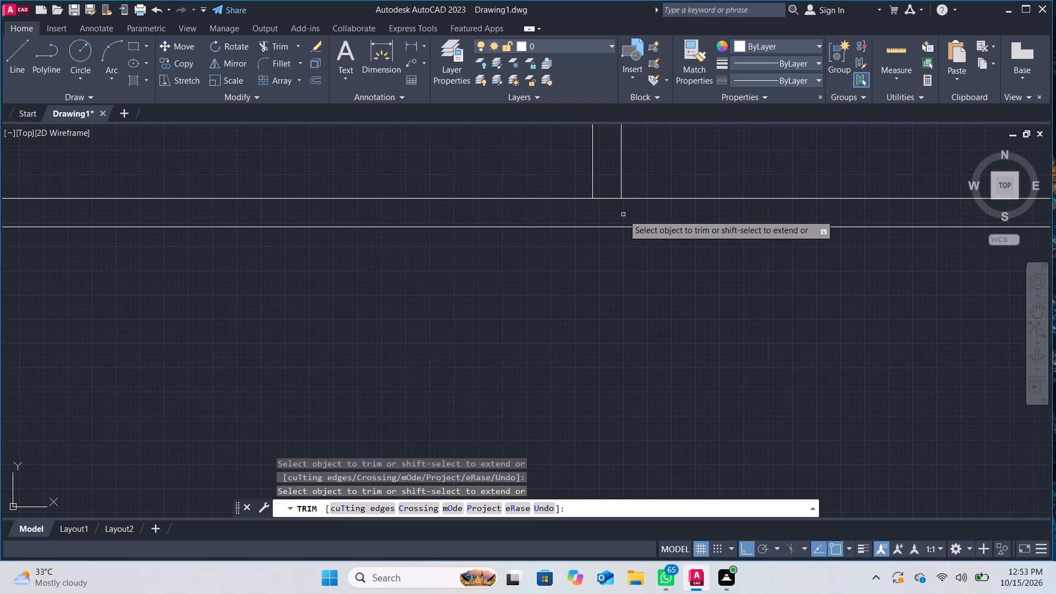
Trim the two lower horizontal partitions between the middle vertical partition and the inner right wall.
scroll(624, 215, down, 1)
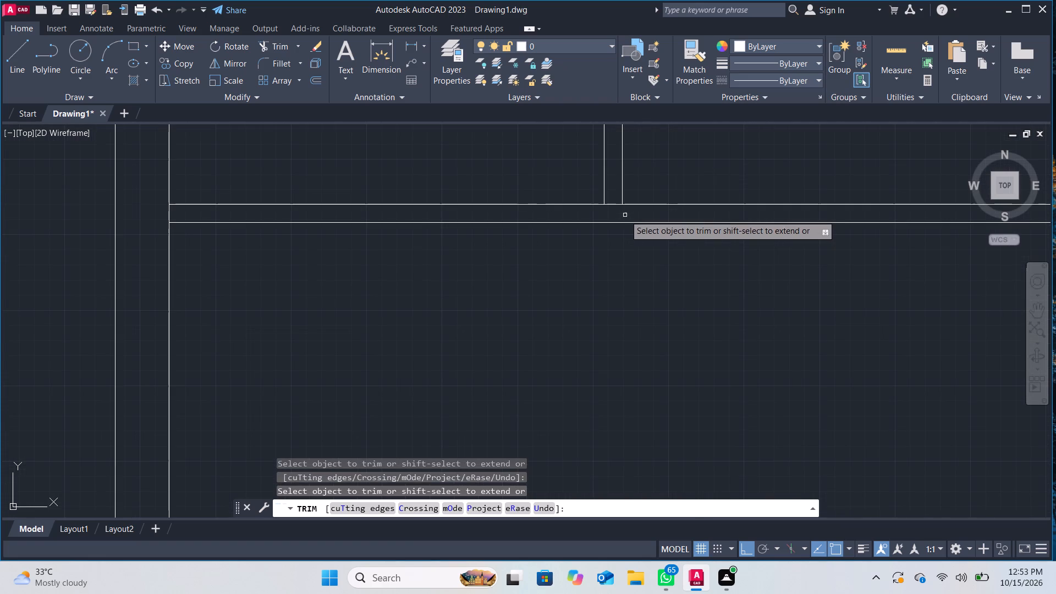
middle_click(623, 275)
scroll(623, 287, down, 2)
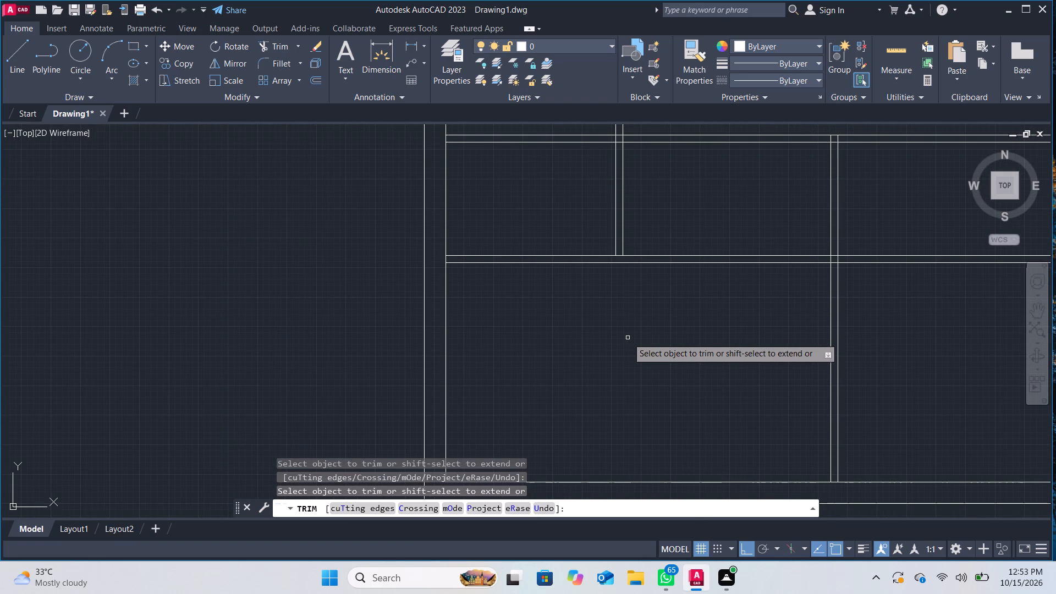
middle_drag(629, 337, 532, 327)
scroll(530, 326, down, 1)
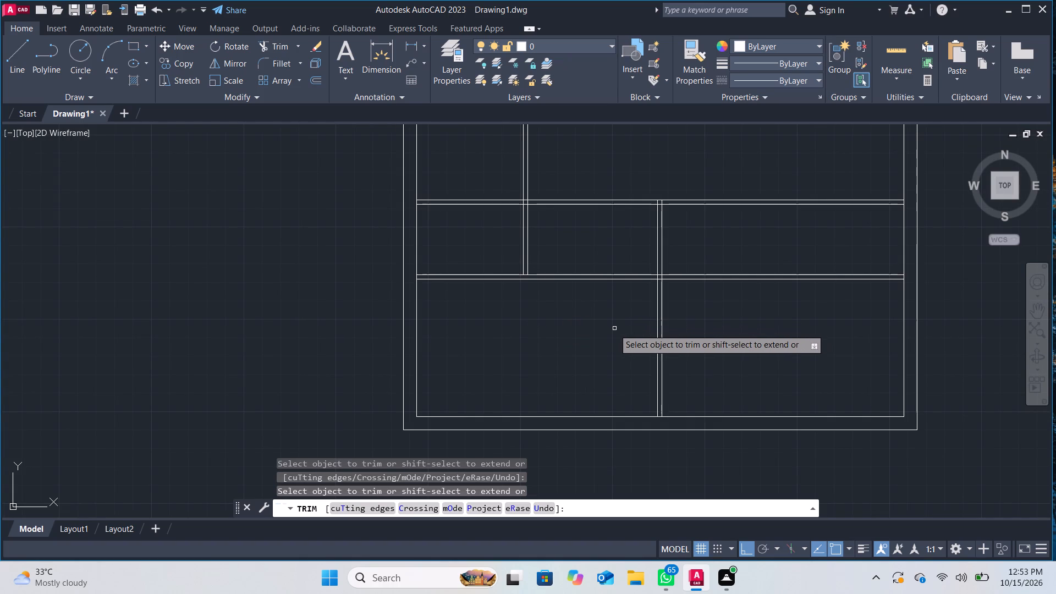
scroll(607, 316, down, 1)
middle_drag(607, 316, 465, 397)
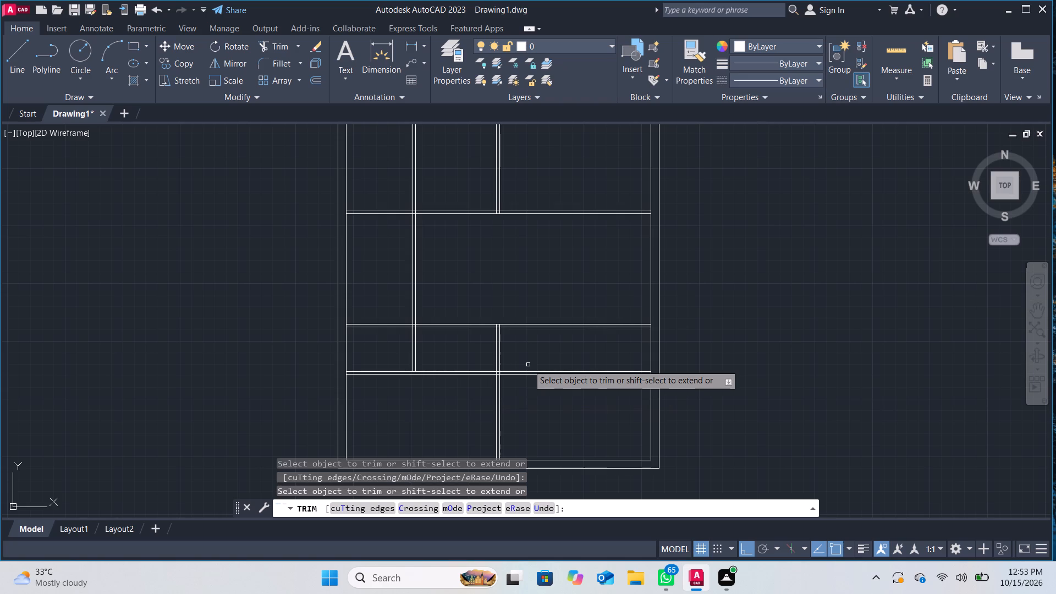
drag(543, 366, 540, 382)
drag(545, 310, 536, 351)
Trim both lines of the left vertical partition between the inner top wall and the uppermost horizontal partition.
scroll(533, 348, down, 1)
middle_drag(533, 347, 584, 344)
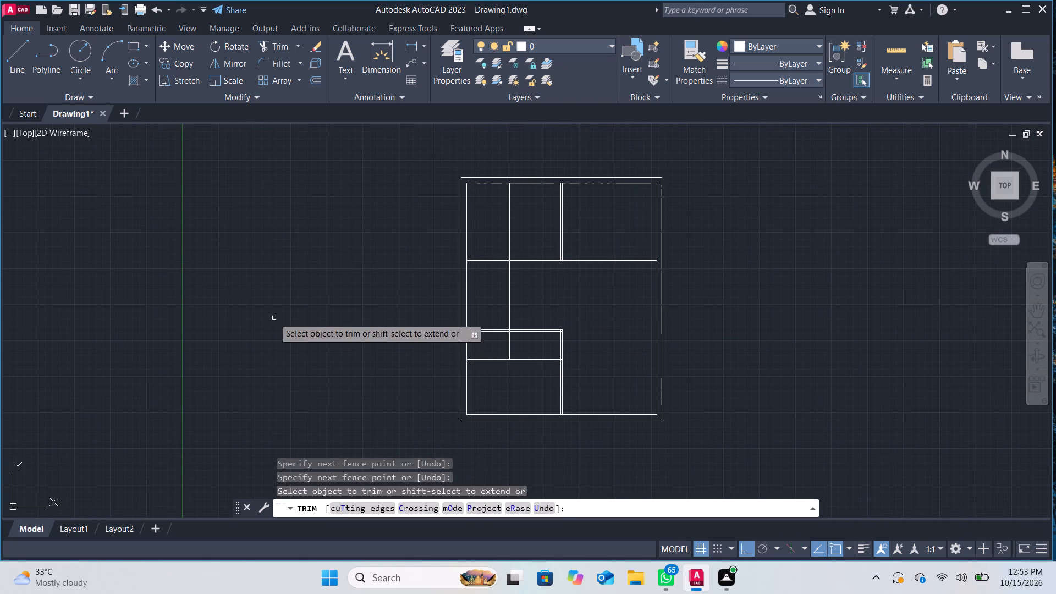
middle_drag(527, 283, 588, 298)
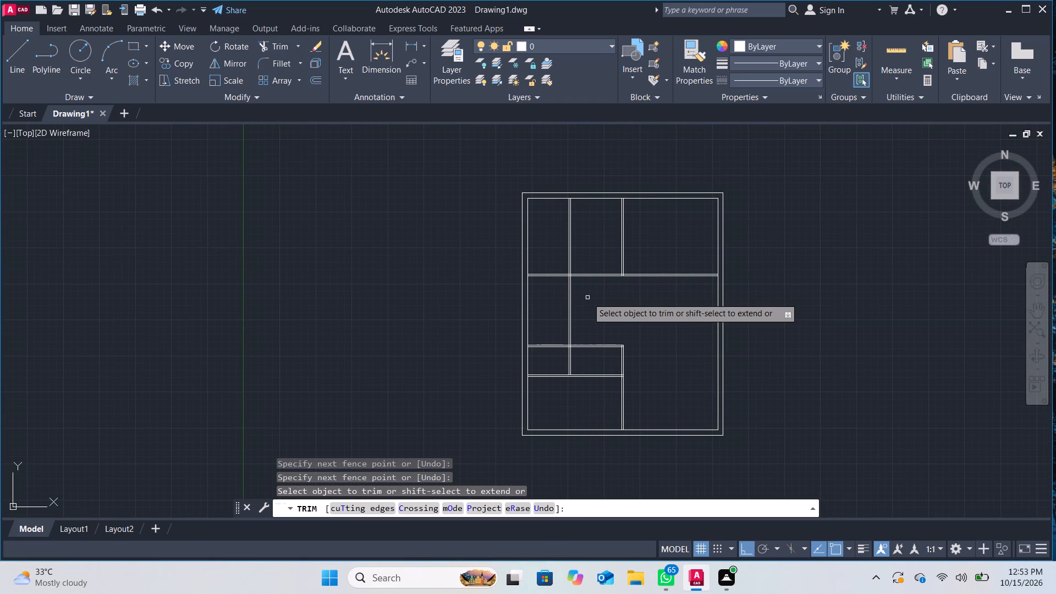
drag(569, 253, 574, 253)
click(569, 252)
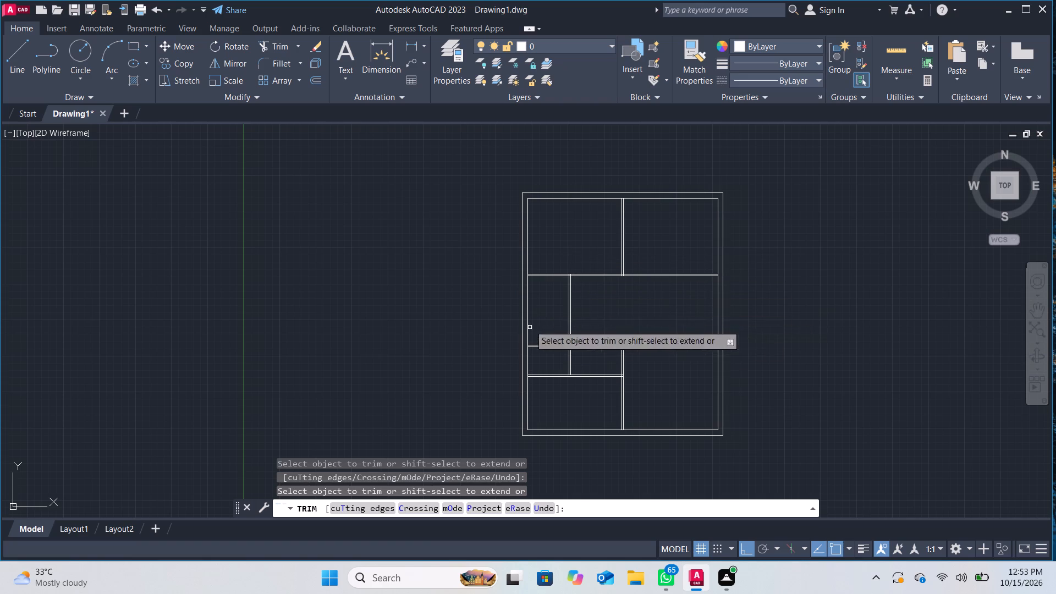
Trim the upper of the two lower horizontal partitions between the left and middle vertical partitions.
middle_click(584, 403)
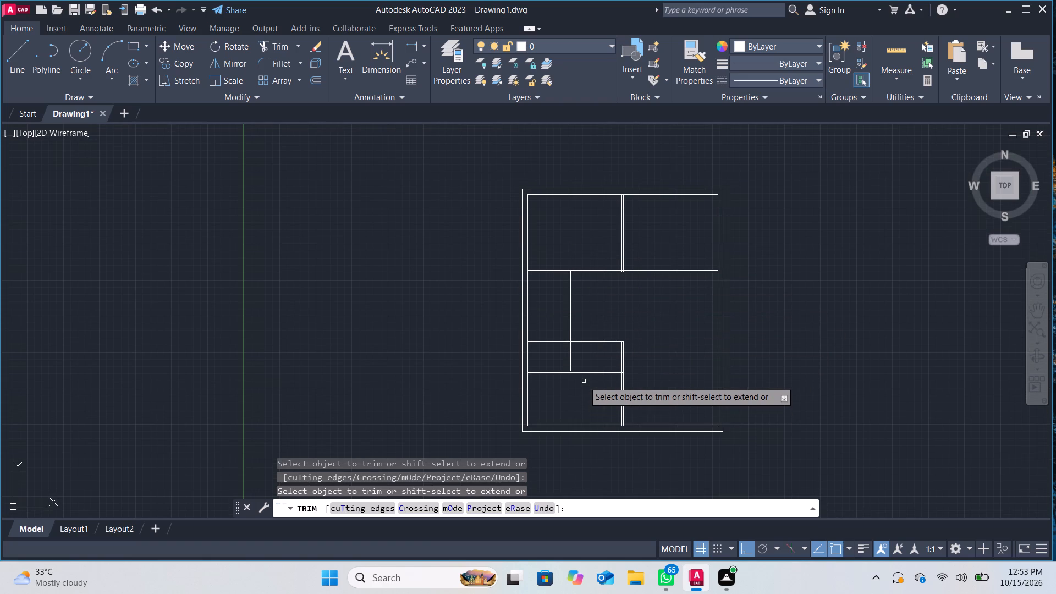
drag(603, 335, 601, 345)
click(601, 345)
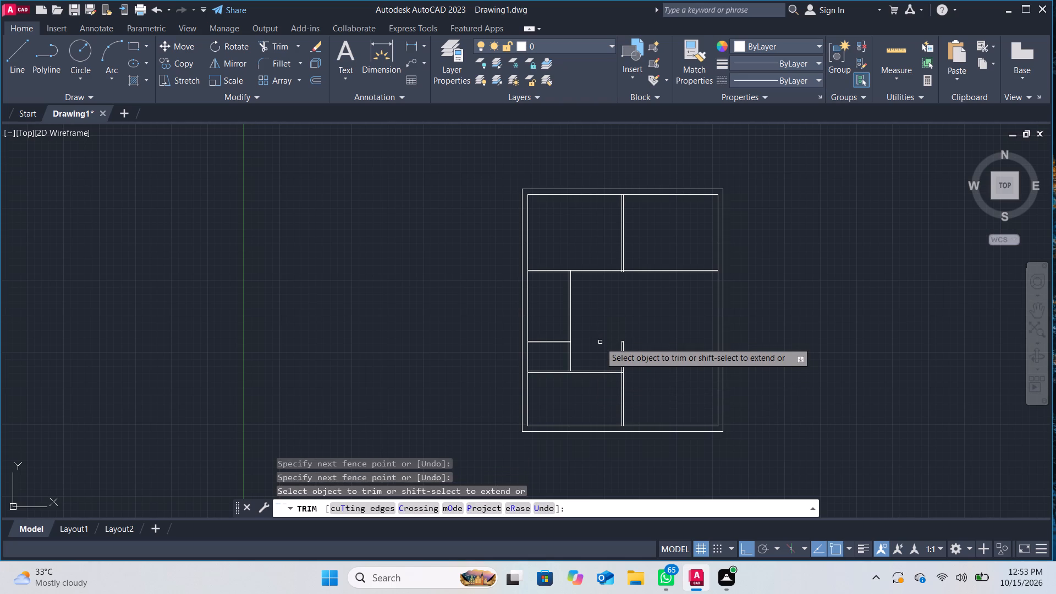
Draw a short vertical line across the lowest horizontal partition's thickness, roughly midway between the left and middle vertical partitions.
scroll(570, 312, up, 1)
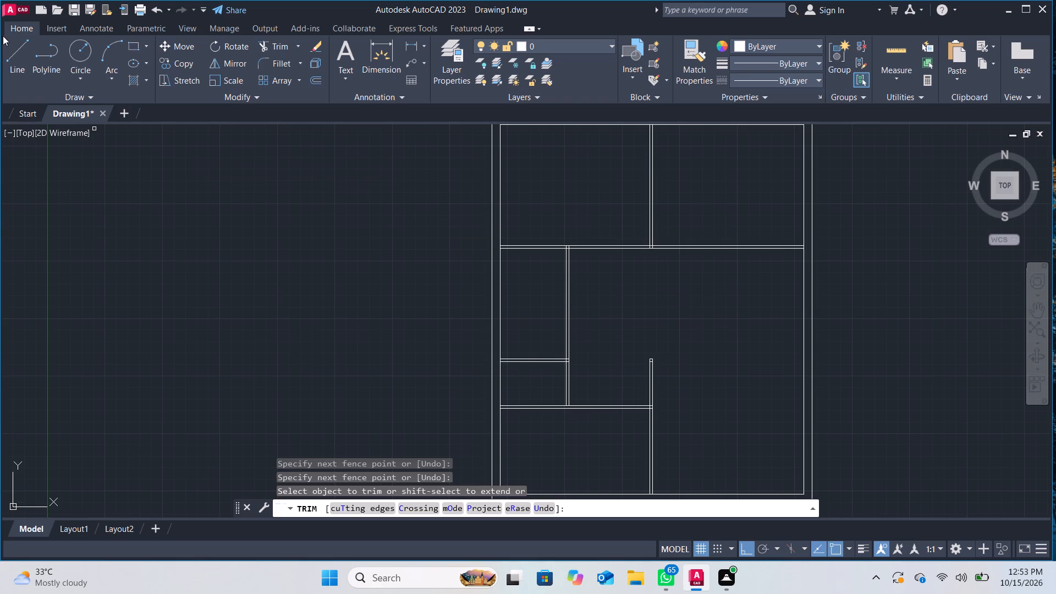
click(10, 41)
scroll(619, 413, up, 2)
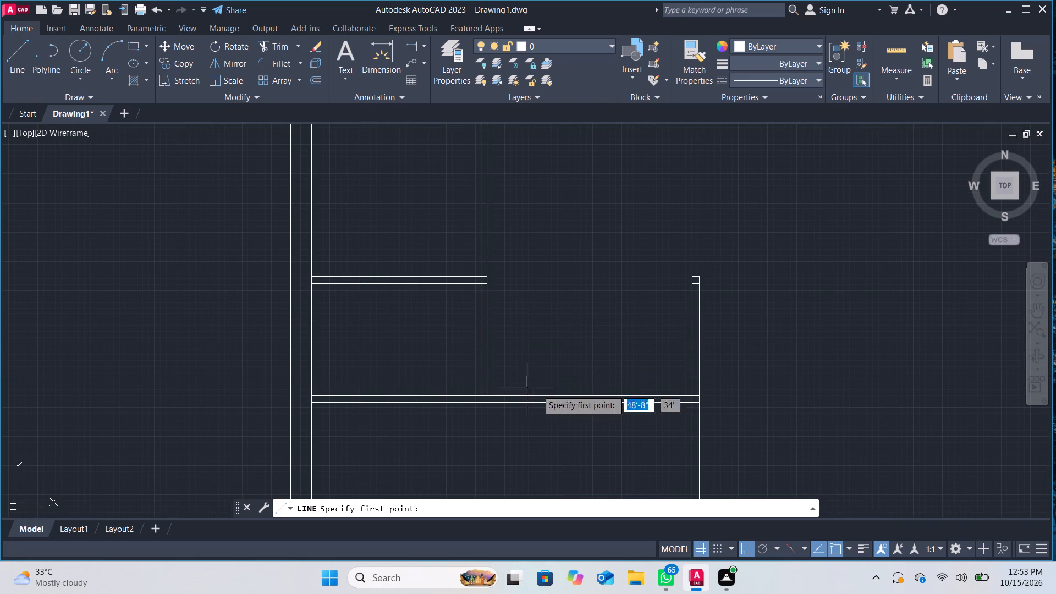
click(581, 397)
click(582, 403)
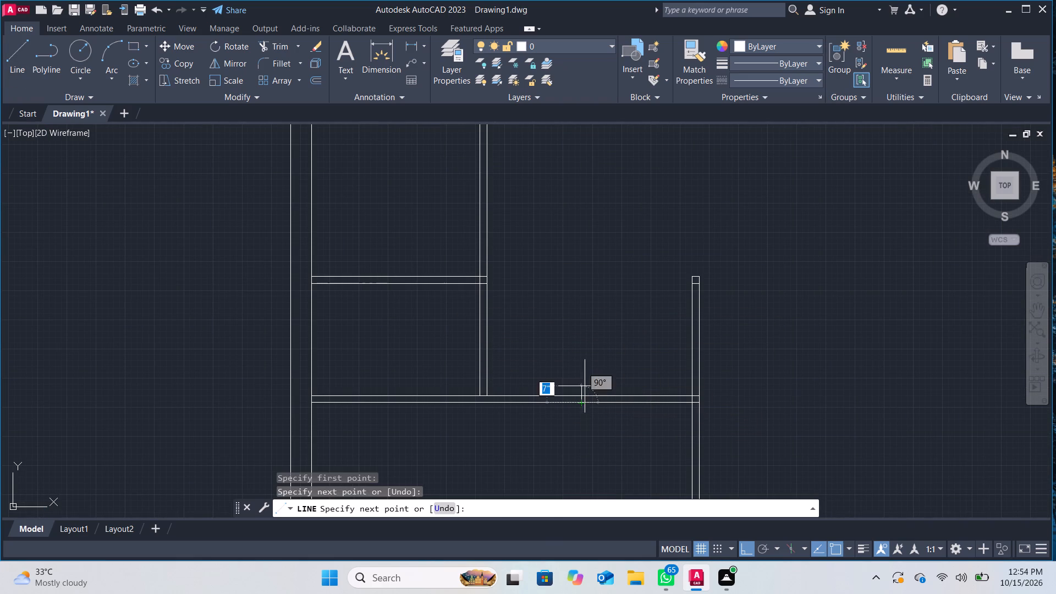
key(Return)
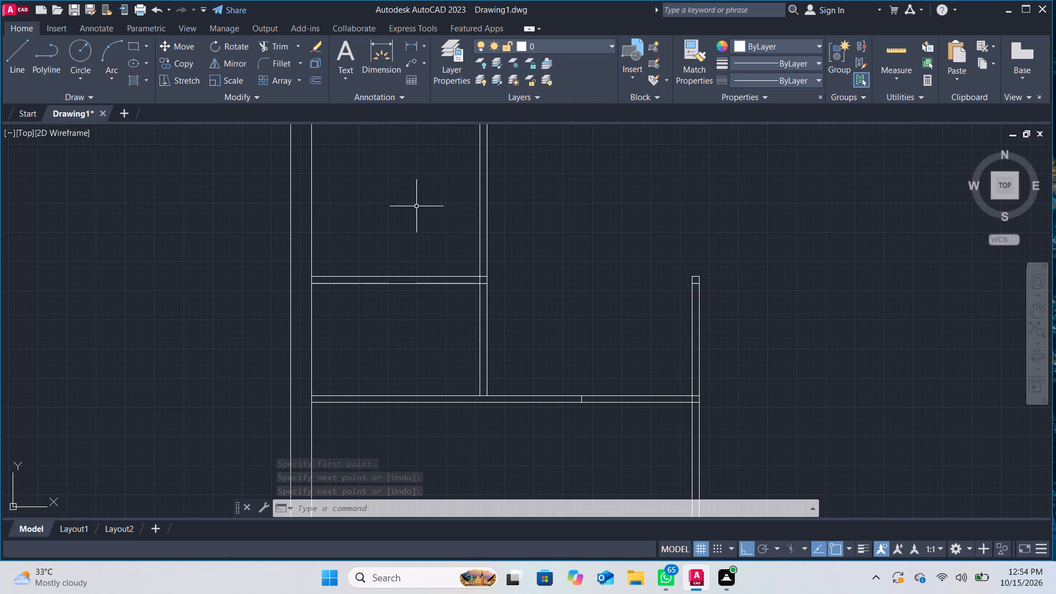
Examine the trimmed partition layout and room divisions across the whole floor plan.
scroll(626, 322, down, 2)
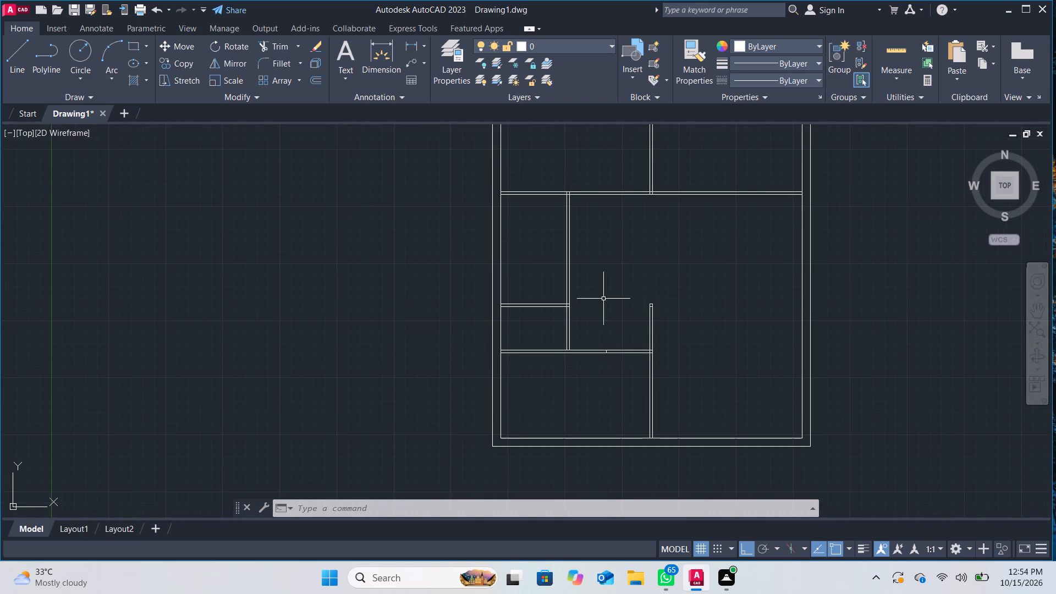
middle_drag(602, 298, 640, 252)
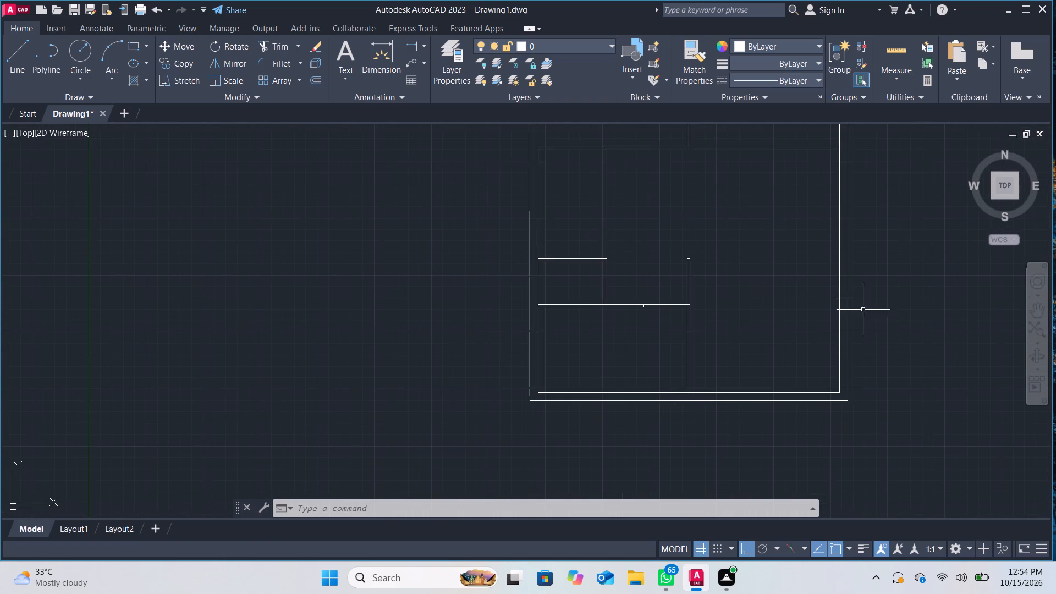
middle_drag(782, 168, 760, 295)
scroll(758, 290, down, 1)
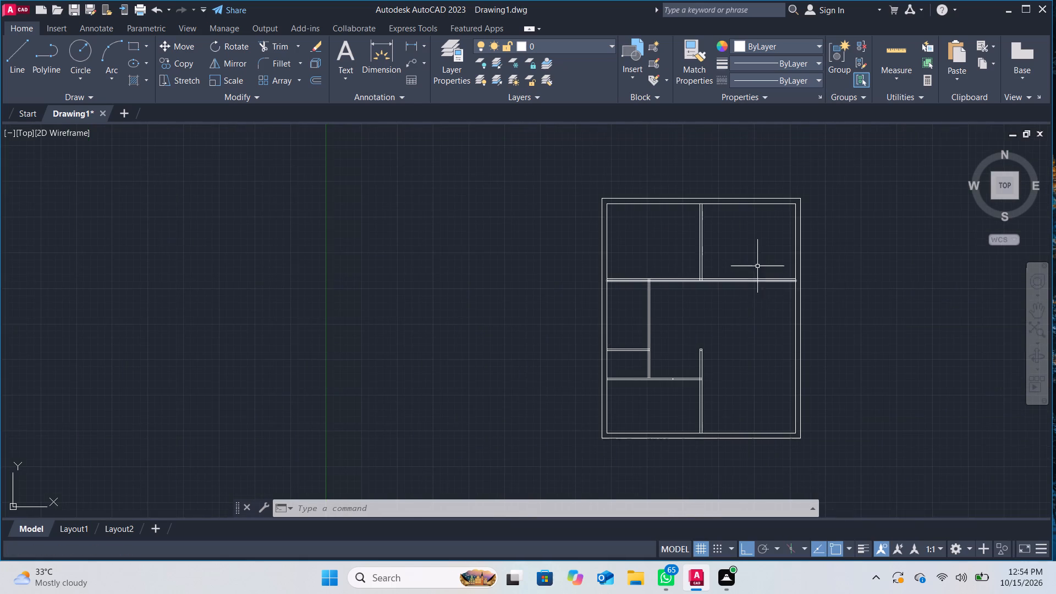
middle_drag(727, 262, 738, 208)
middle_drag(750, 244, 752, 290)
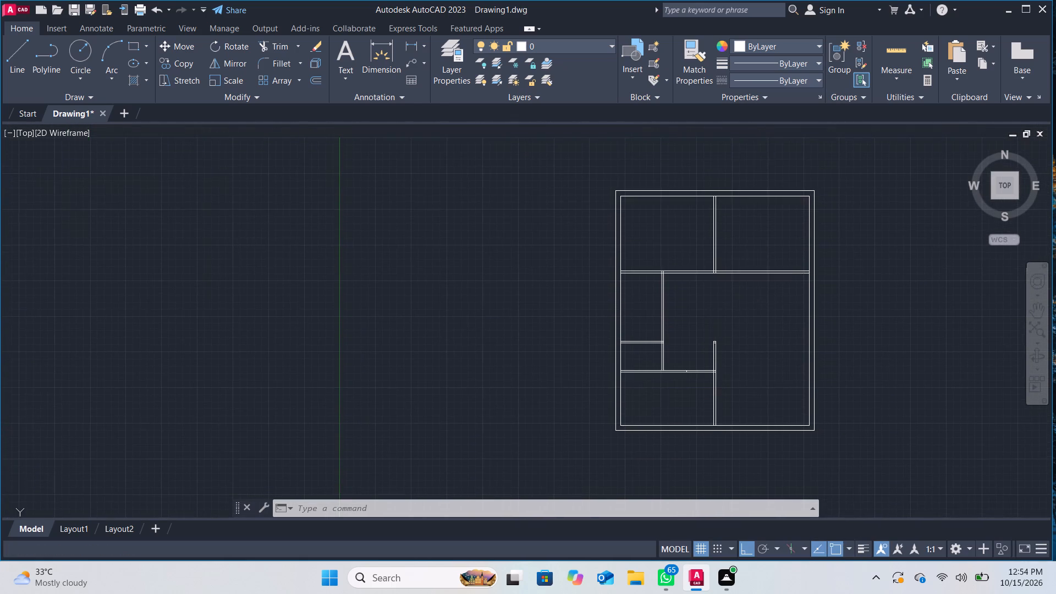
scroll(752, 290, up, 2)
middle_drag(752, 285, 753, 329)
scroll(753, 327, down, 2)
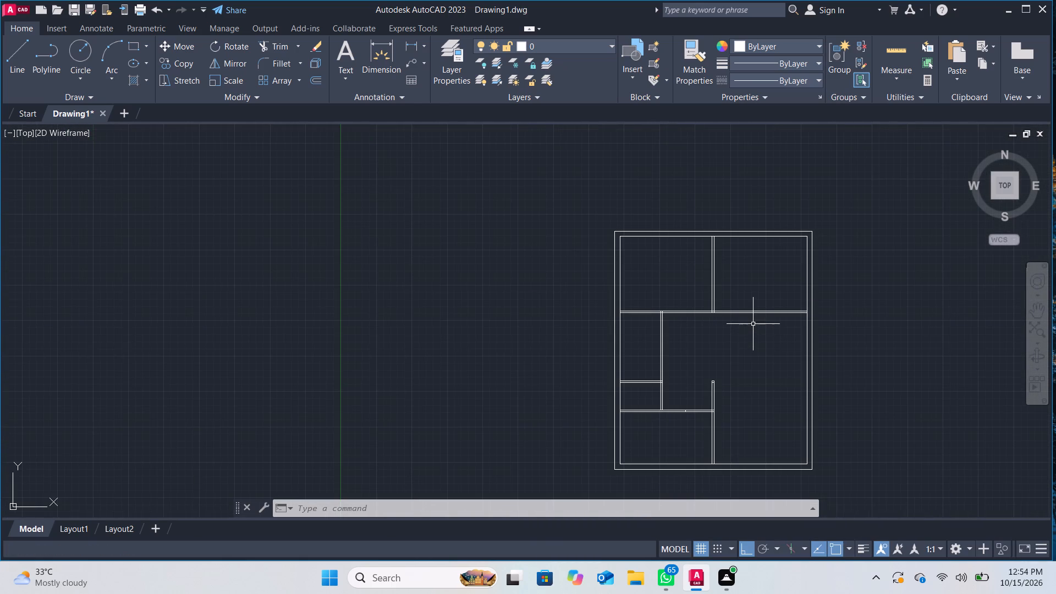
middle_drag(753, 324, 745, 257)
scroll(745, 284, up, 1)
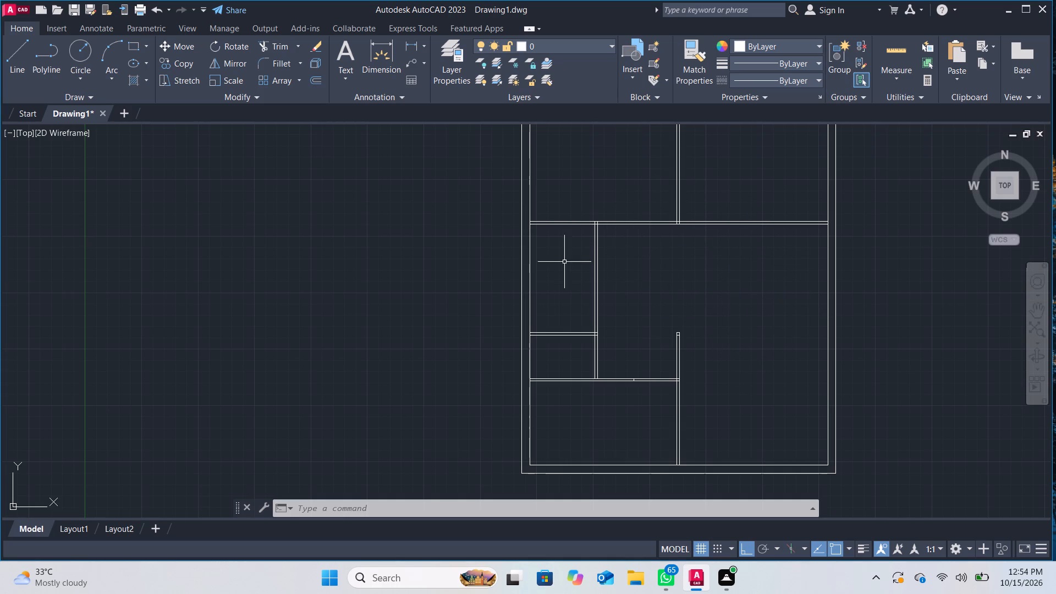
middle_drag(710, 269, 719, 296)
middle_drag(723, 271, 724, 270)
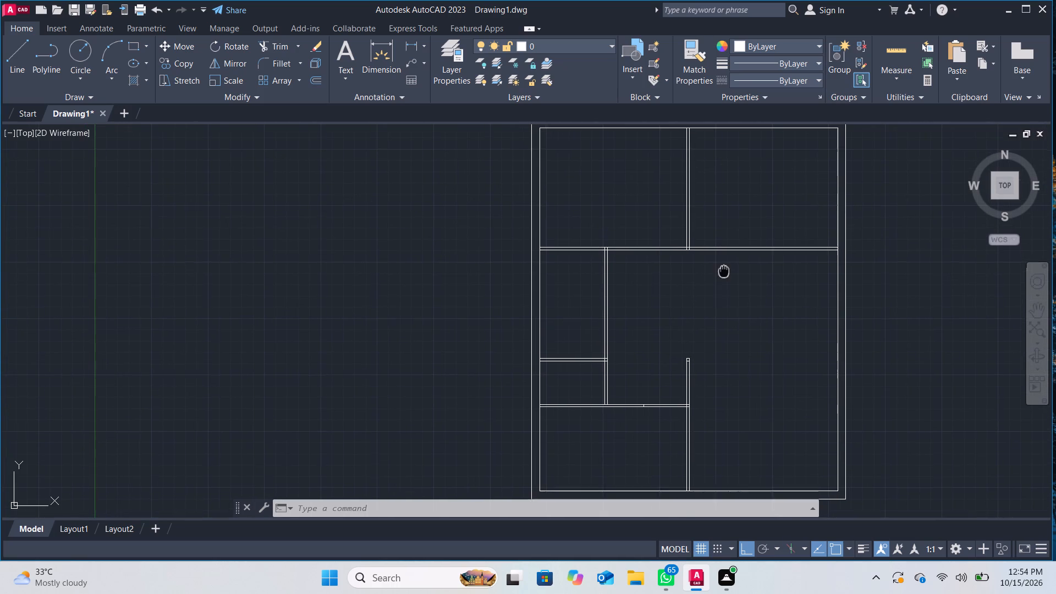
middle_drag(724, 270, 722, 309)
scroll(721, 295, down, 1)
middle_drag(728, 317, 730, 317)
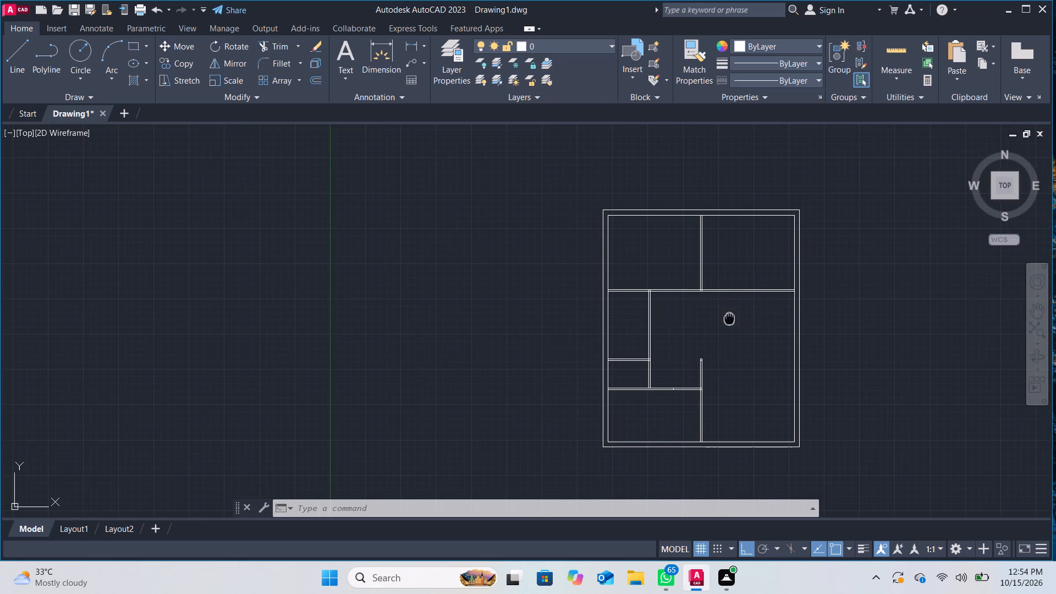
middle_drag(730, 317, 739, 258)
scroll(749, 294, up, 1)
scroll(749, 294, down, 1)
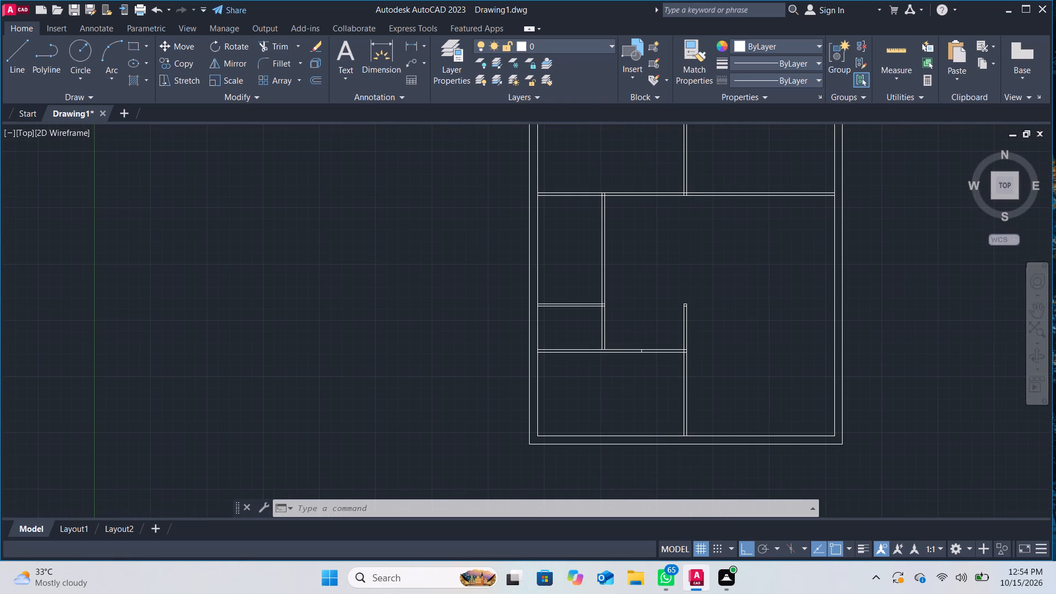
middle_click(749, 294)
middle_drag(761, 263, 763, 310)
scroll(762, 303, up, 1)
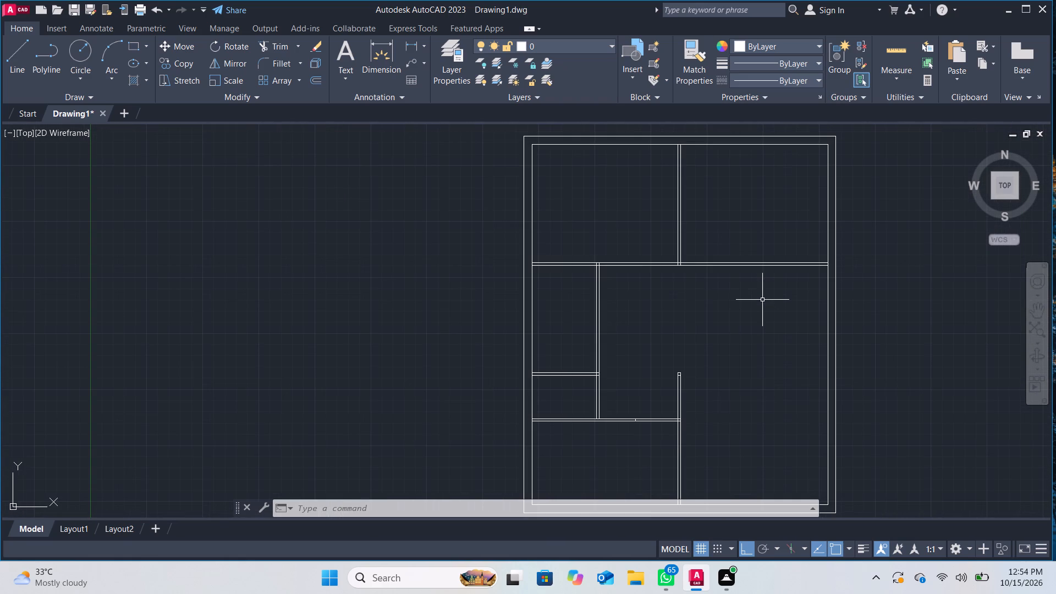
scroll(763, 298, down, 1)
middle_drag(763, 298, 752, 255)
scroll(757, 278, up, 1)
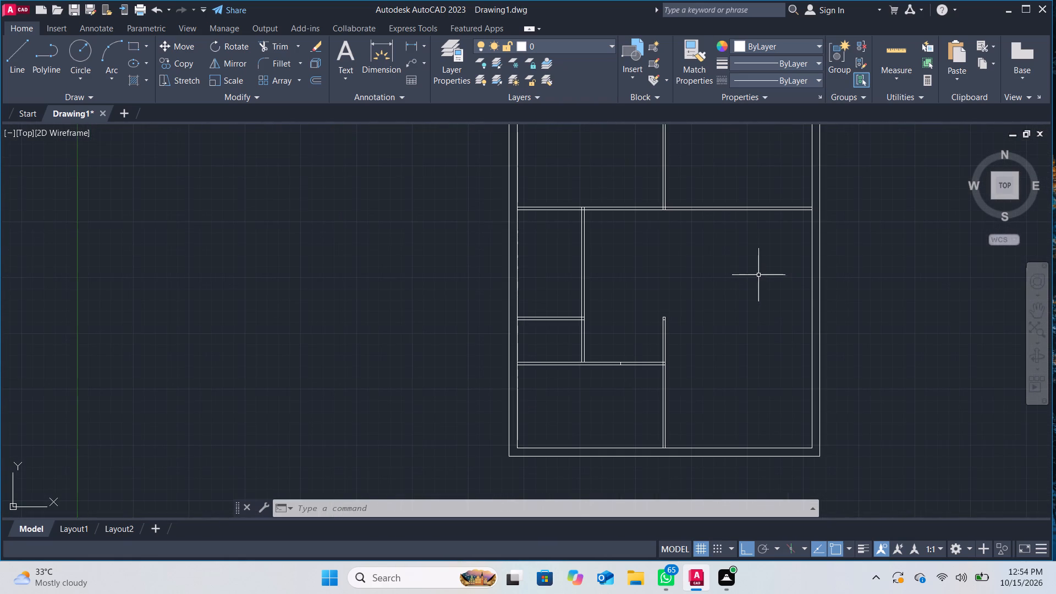
middle_drag(758, 274, 767, 318)
middle_drag(752, 281, 754, 305)
middle_drag(754, 288, 757, 320)
scroll(757, 321, up, 1)
scroll(757, 316, down, 1)
middle_drag(757, 316, 754, 237)
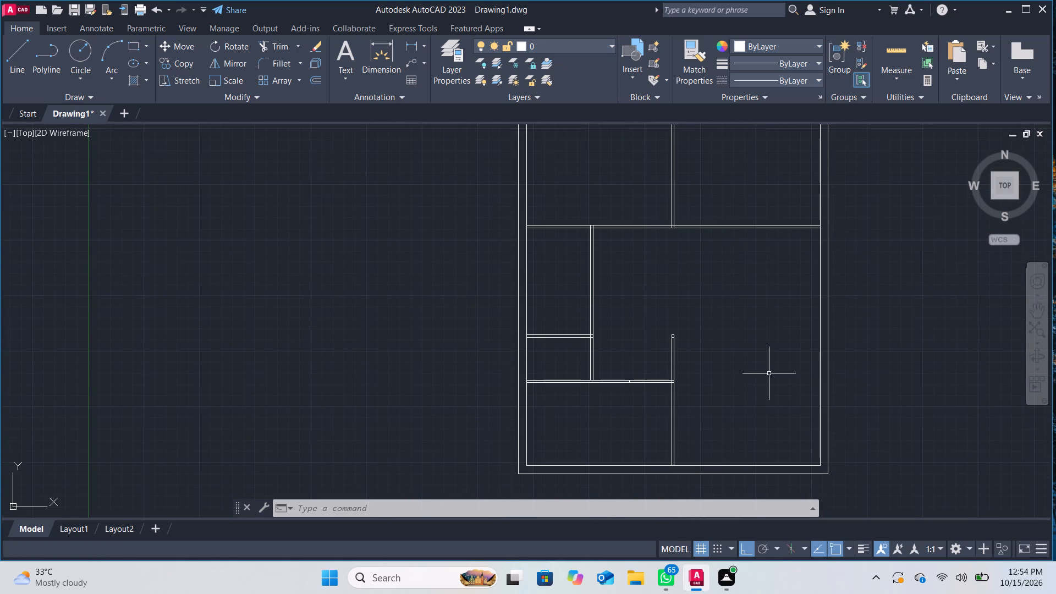
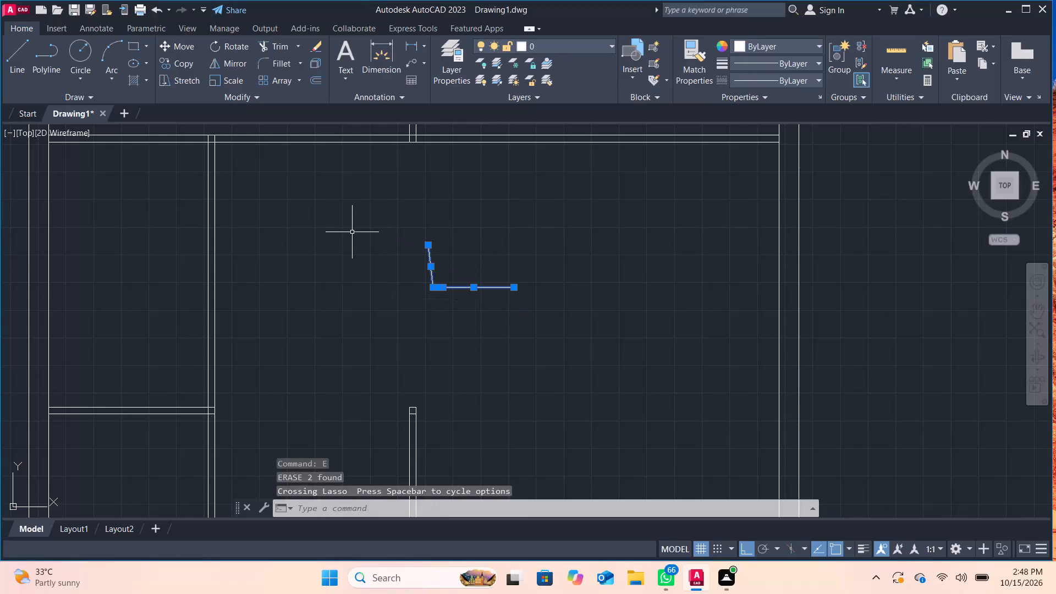
Erase the selected stray lines in the open central room.
key(e)
key(Return)
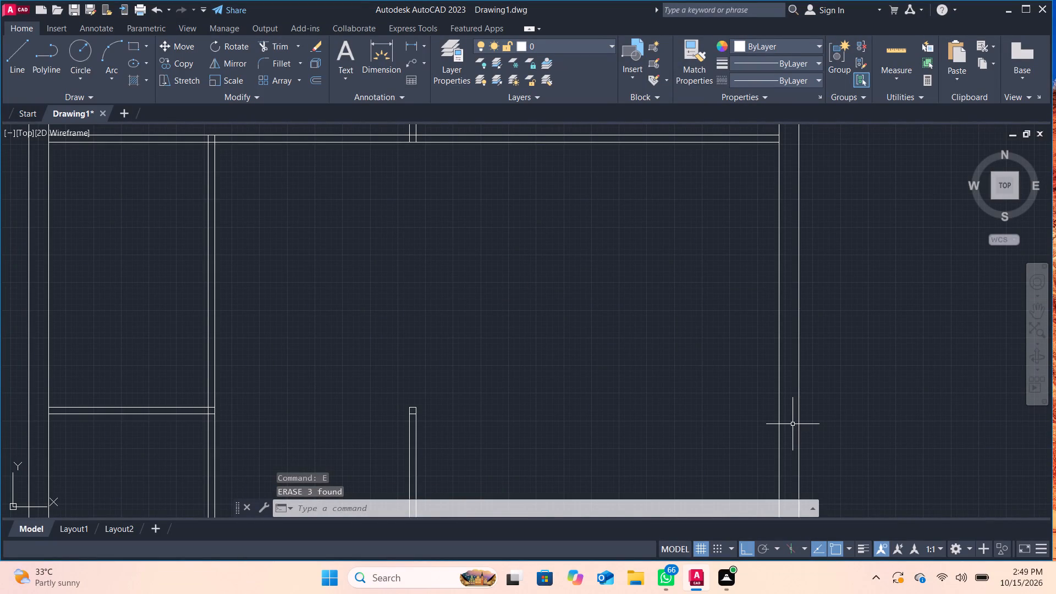
Examine the partition layout and room divisions over the whole floor plan.
scroll(698, 454, down, 1)
middle_drag(524, 358, 547, 337)
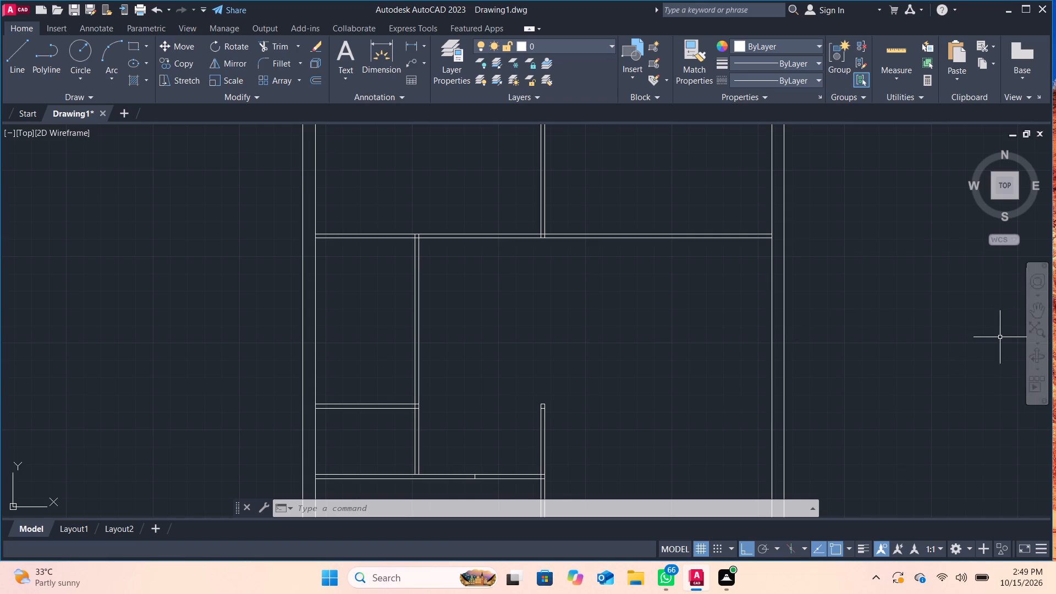
scroll(699, 339, down, 2)
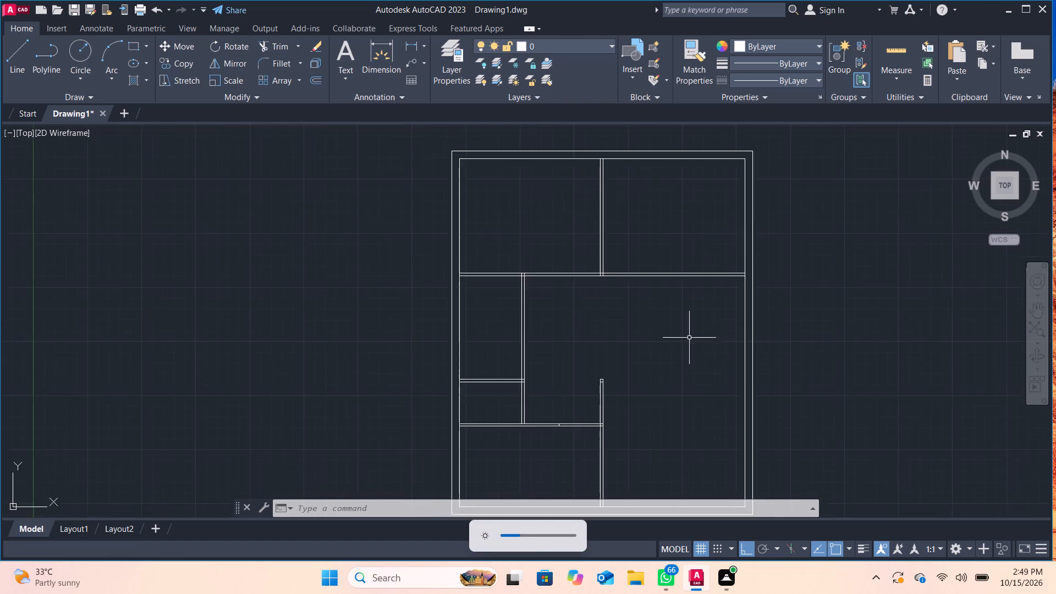
scroll(684, 334, down, 1)
middle_drag(675, 337, 410, 224)
scroll(410, 224, up, 2)
middle_drag(410, 226, 496, 318)
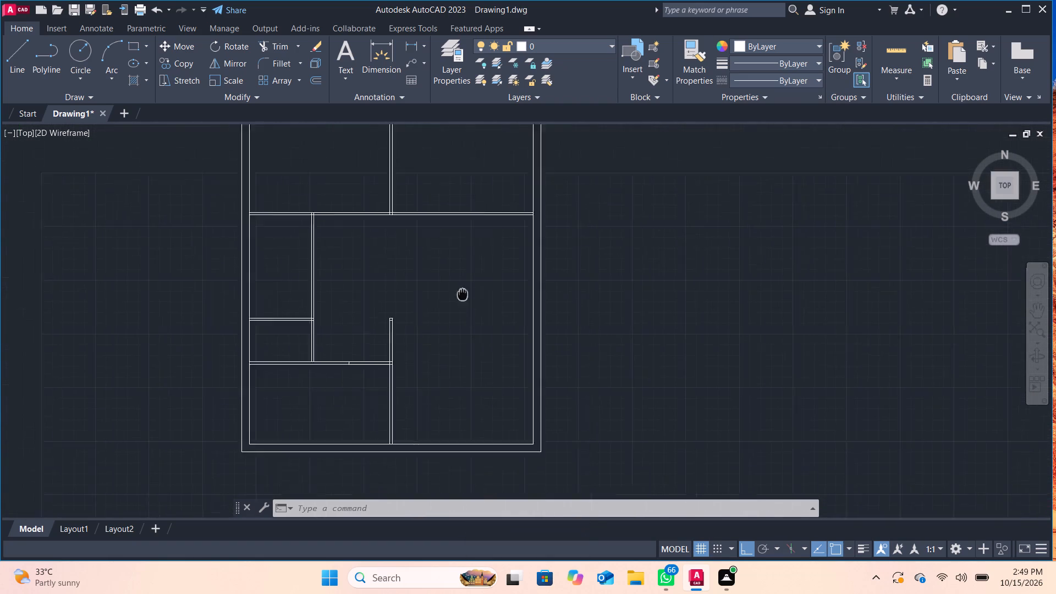
middle_drag(496, 318, 551, 346)
scroll(551, 344, up, 2)
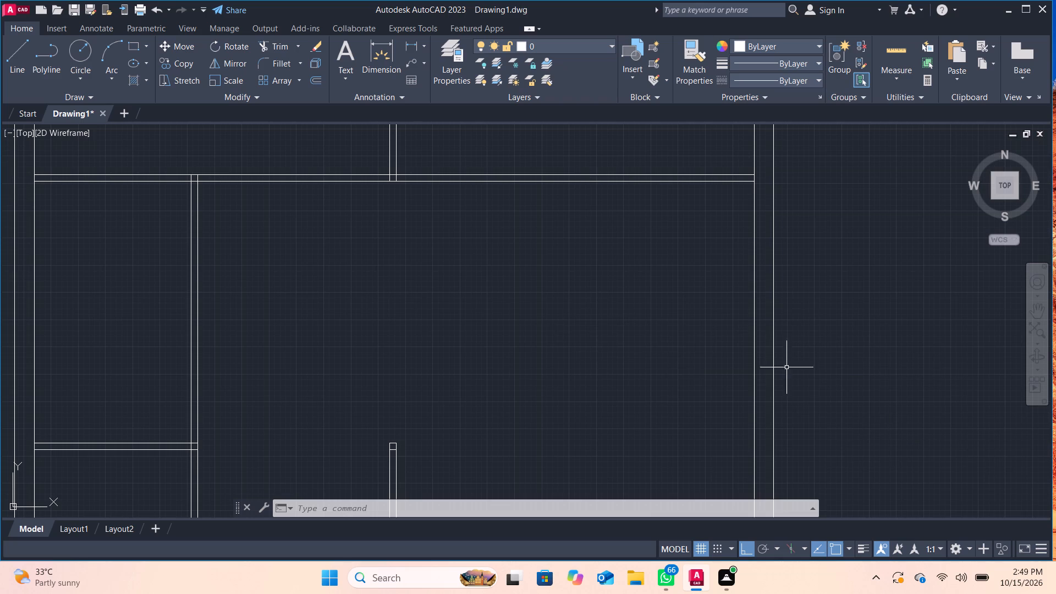
Trim both lines of the lowest horizontal partition between the short vertical end line and the middle vertical partition.
scroll(420, 367, down, 2)
middle_drag(254, 312, 294, 299)
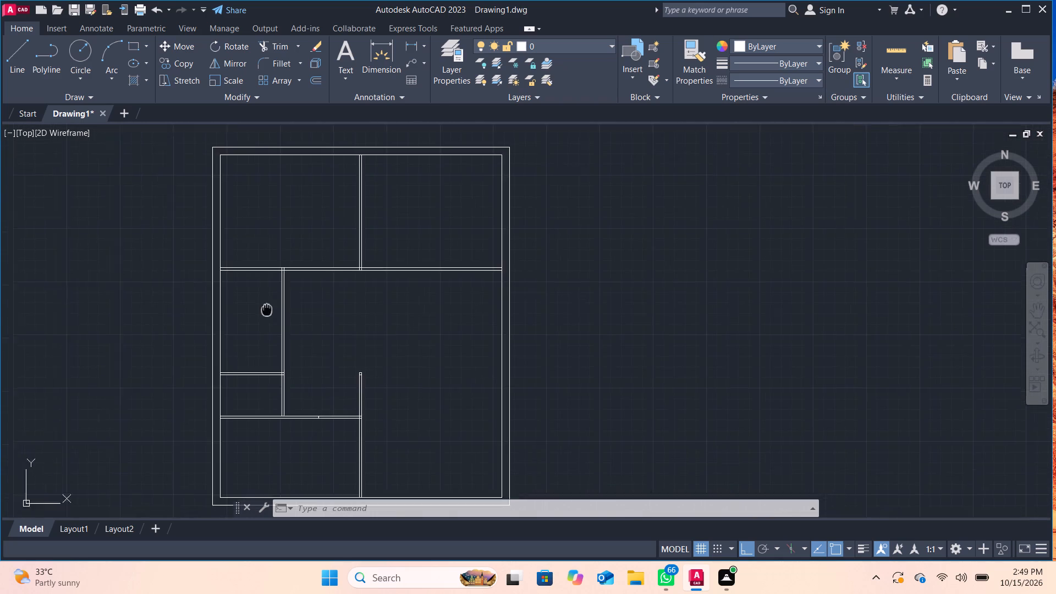
middle_drag(294, 299, 397, 258)
scroll(459, 365, up, 4)
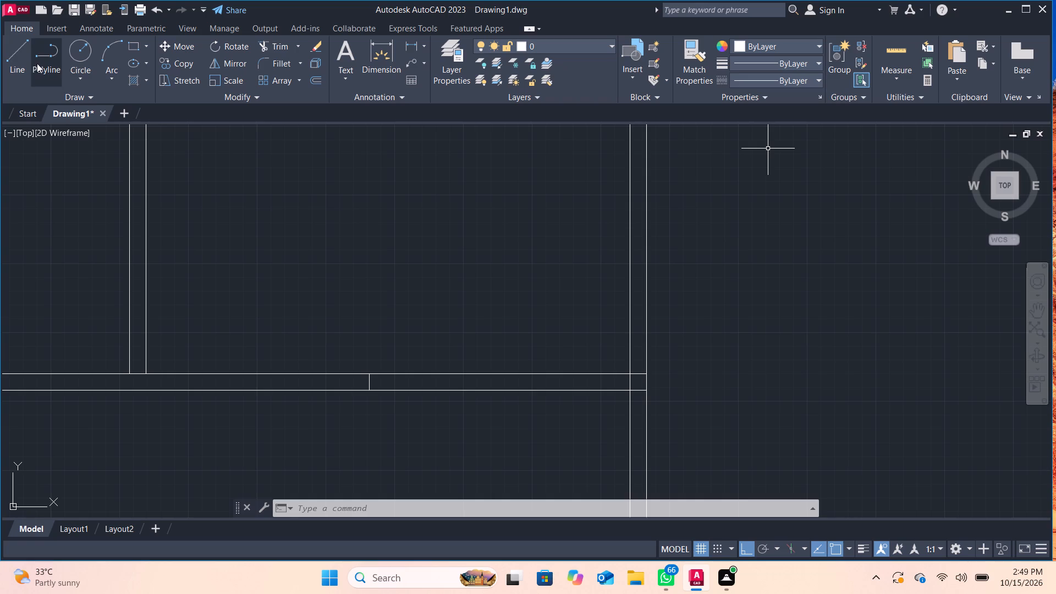
click(23, 56)
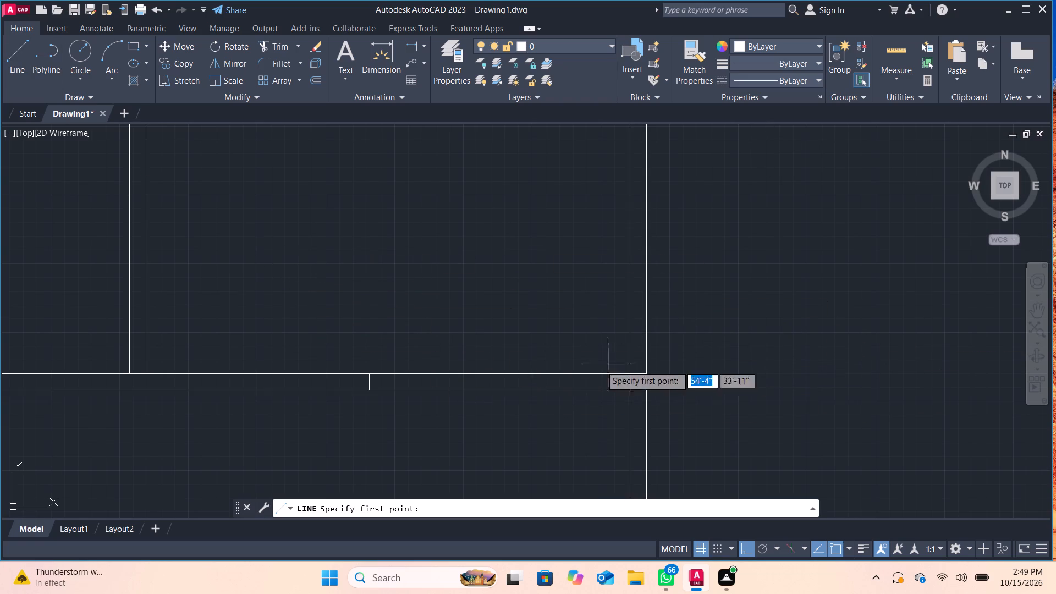
key(Escape)
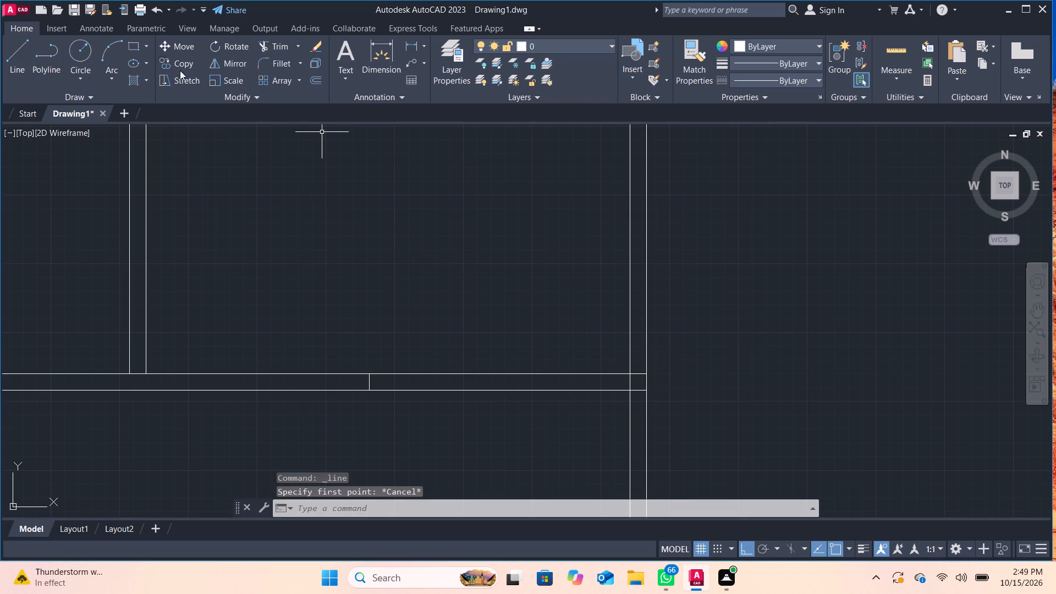
click(267, 43)
drag(439, 345, 433, 412)
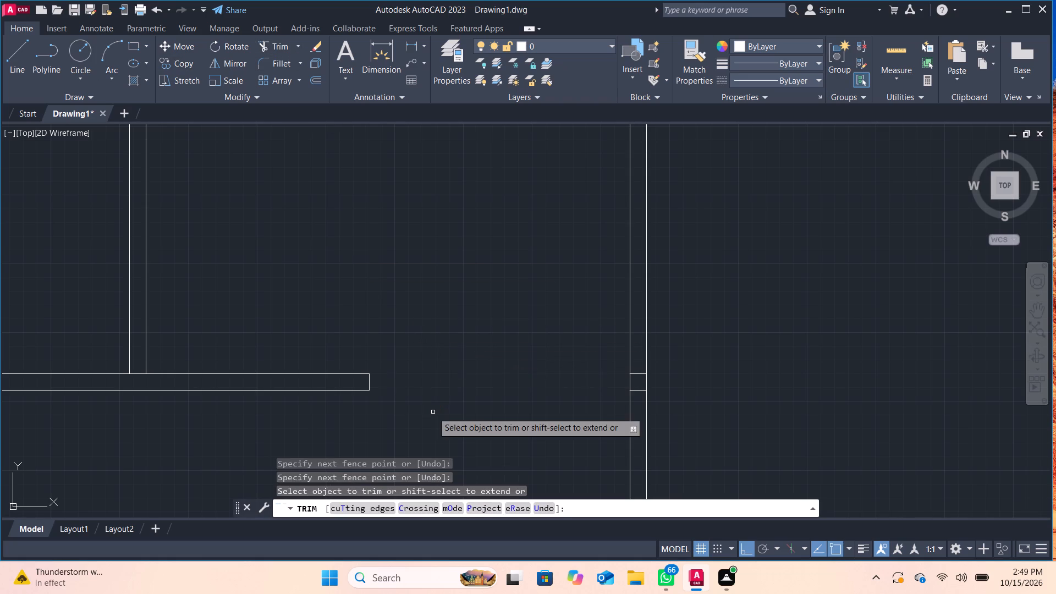
Trim the two leftover horizontal segments inside the middle vertical partition where the lowest horizontal partition met it.
scroll(433, 407, down, 2)
middle_drag(433, 407, 408, 309)
scroll(507, 309, up, 4)
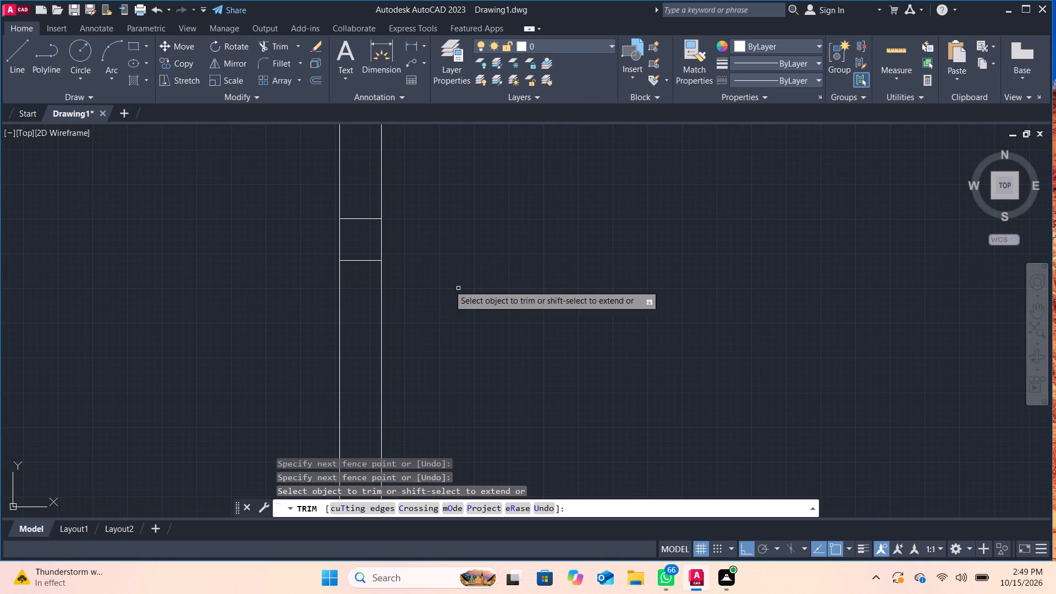
click(364, 219)
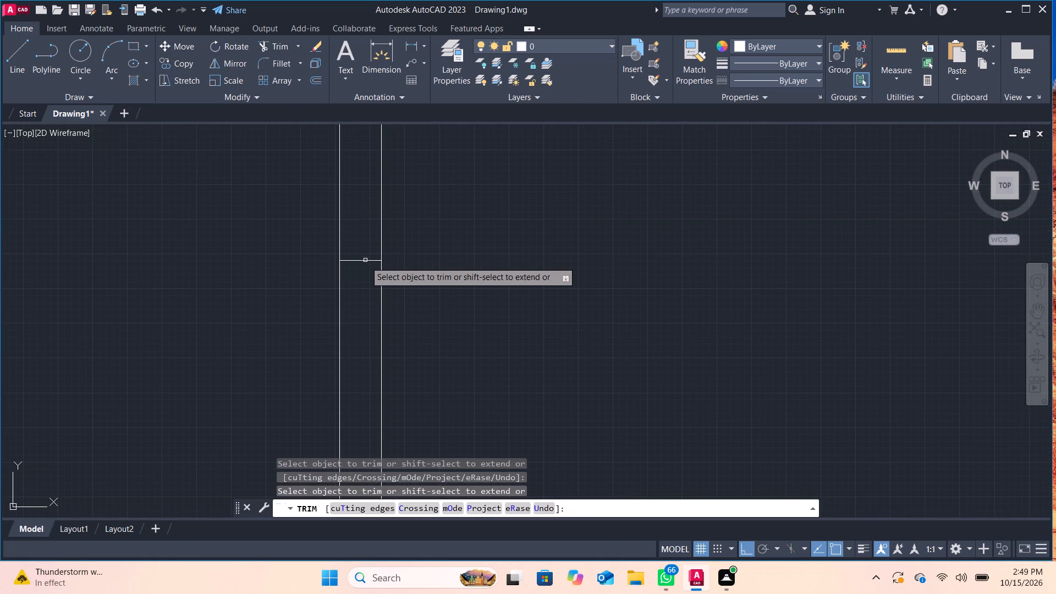
click(365, 261)
scroll(365, 261, down, 2)
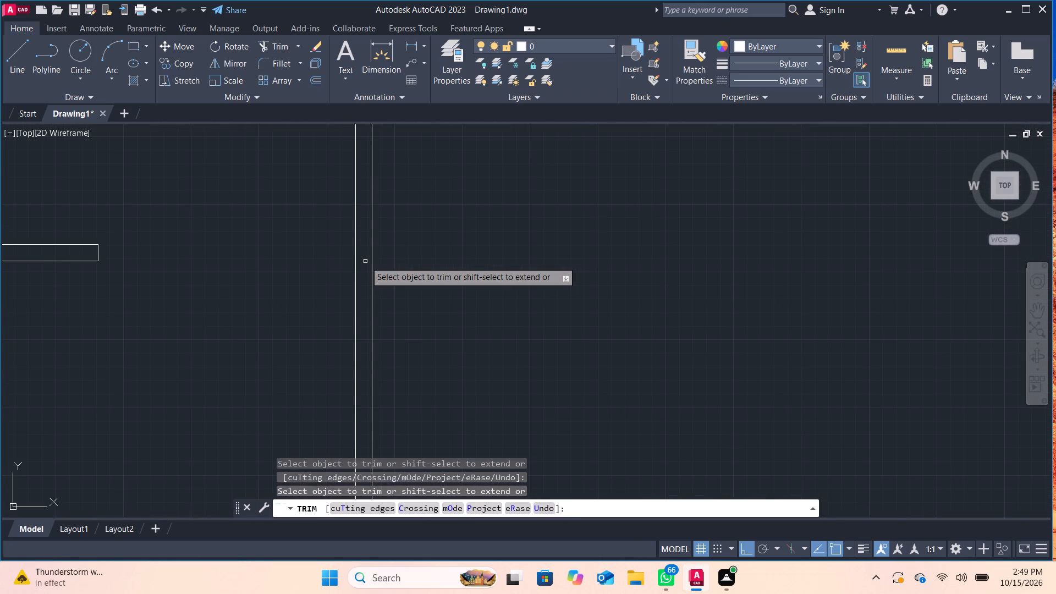
middle_drag(365, 261, 465, 277)
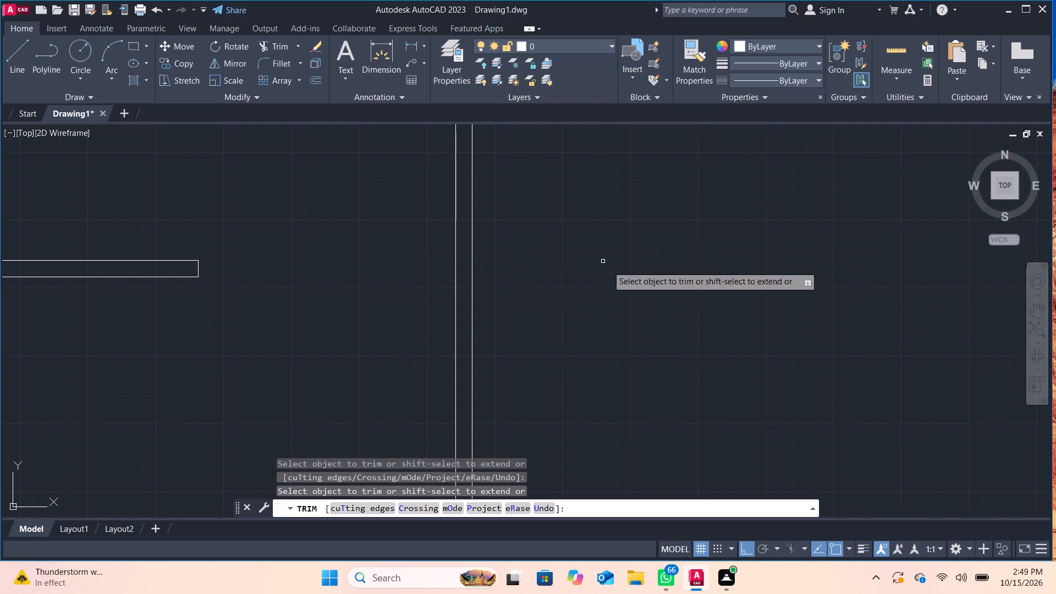
double_click(558, 300)
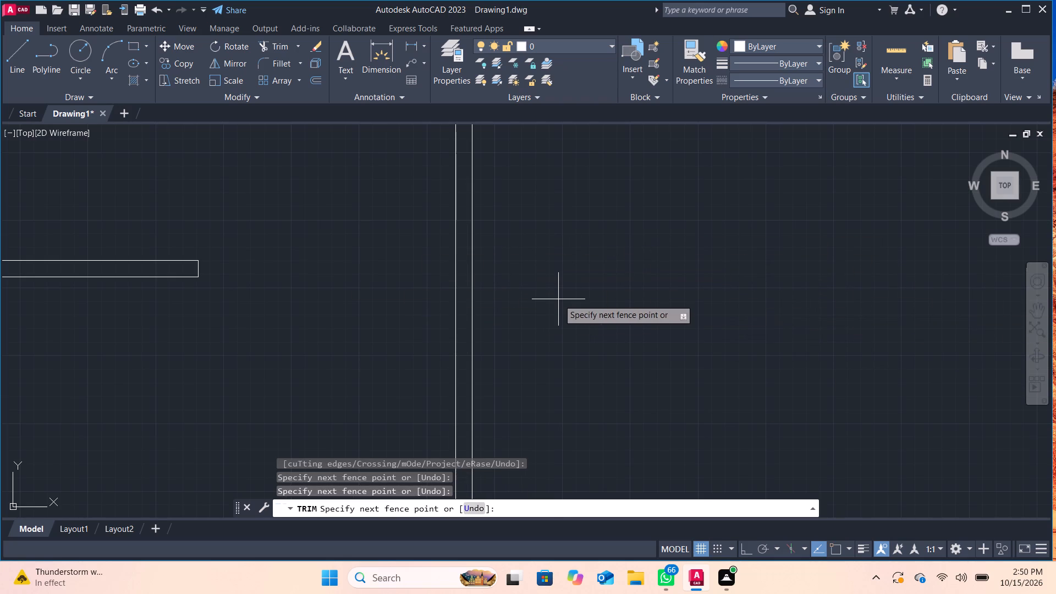
click(581, 265)
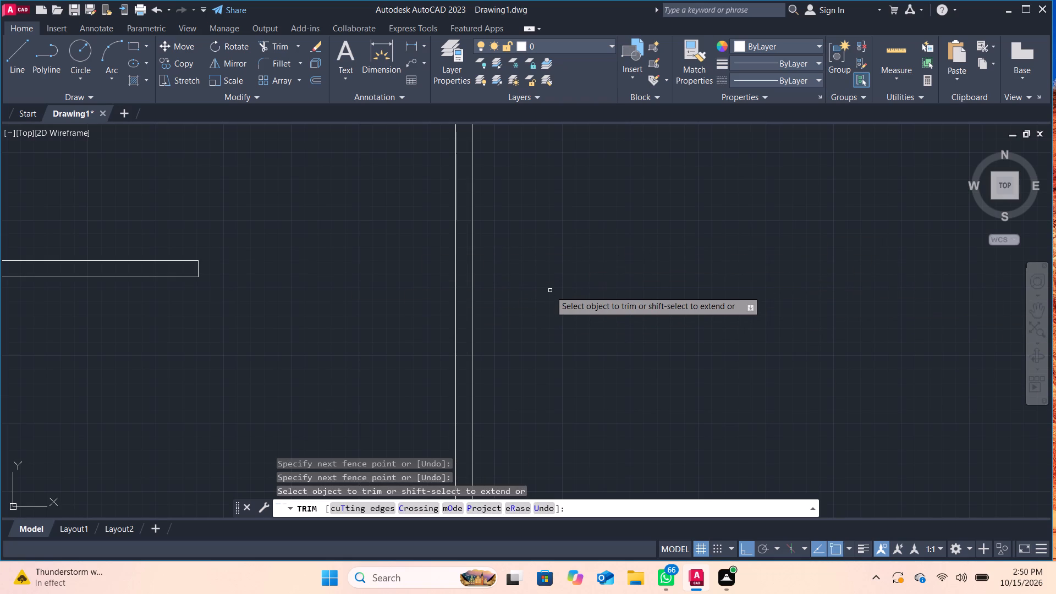
Measure the room dimensions in the upper part of the plan with the quick measure tool.
scroll(232, 246, down, 2)
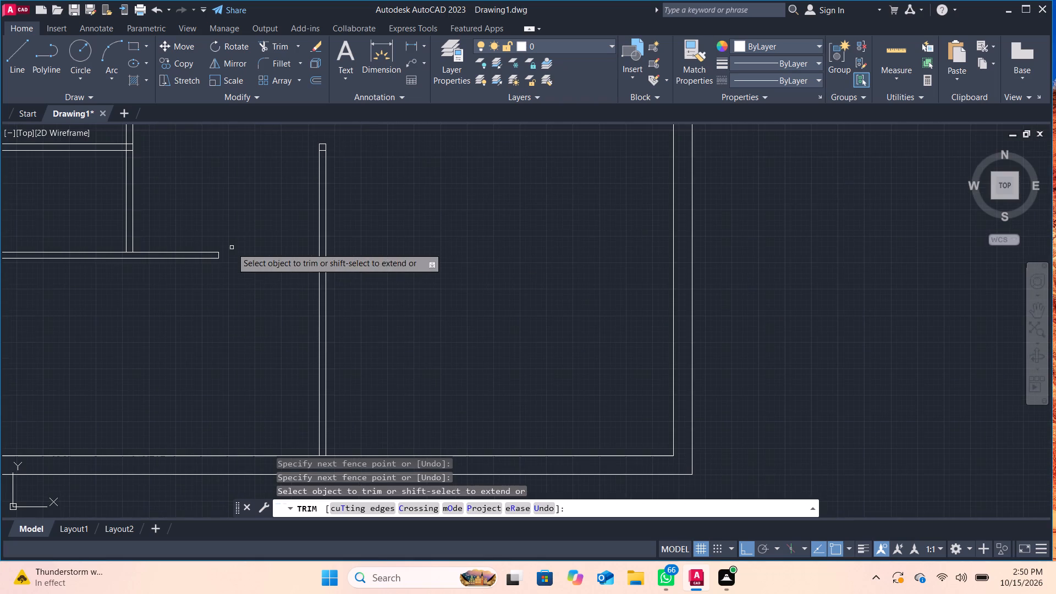
middle_drag(233, 253, 543, 485)
middle_drag(505, 258, 513, 422)
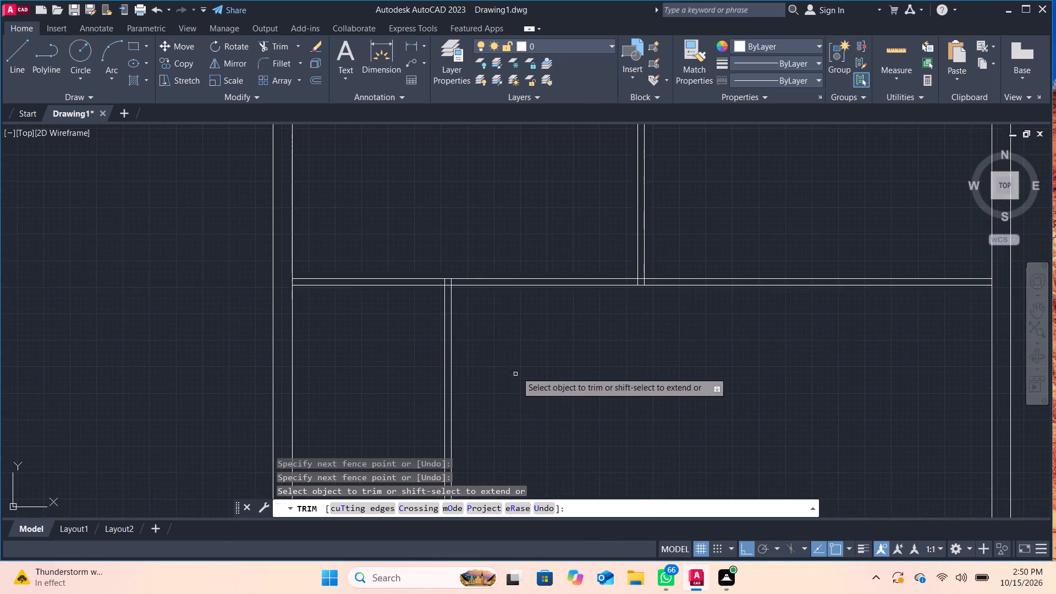
scroll(517, 371, down, 2)
click(884, 53)
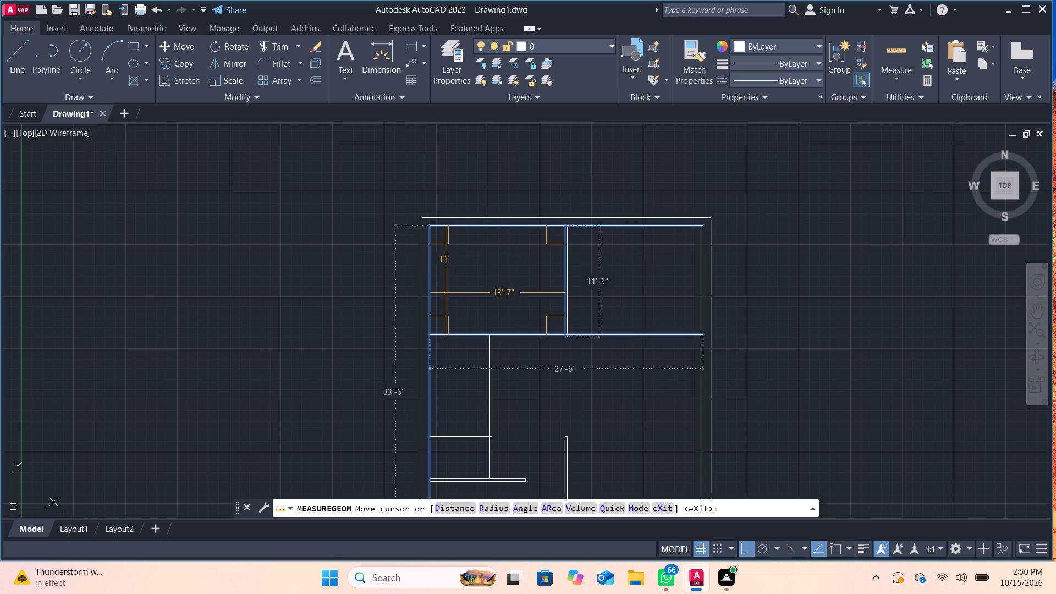
key(Escape)
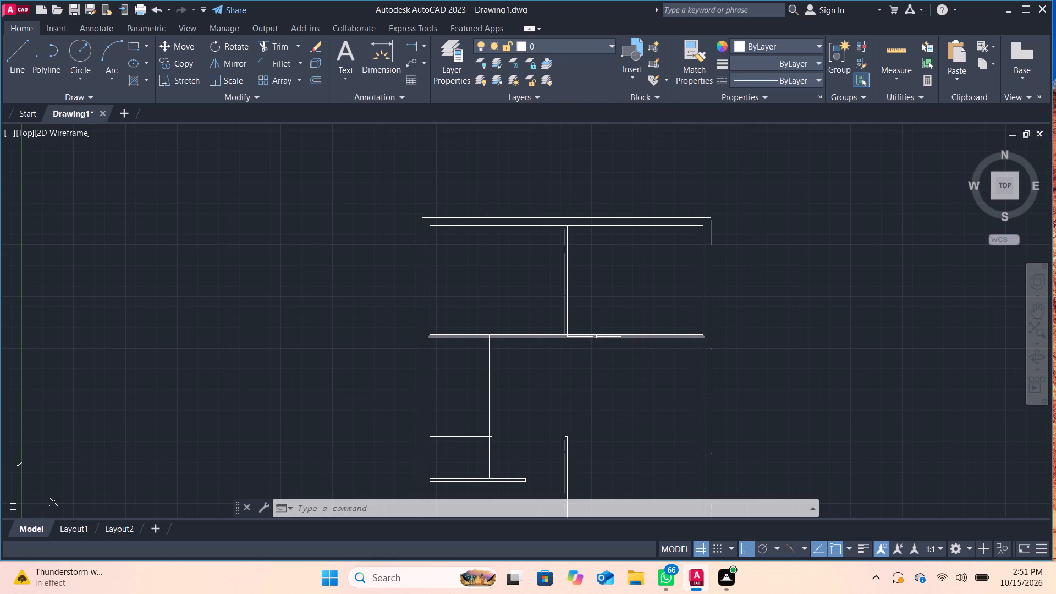
Offset the inner line of the right outer wall 9'-8" into the plan using the Through option.
scroll(650, 371, up, 3)
scroll(648, 360, down, 2)
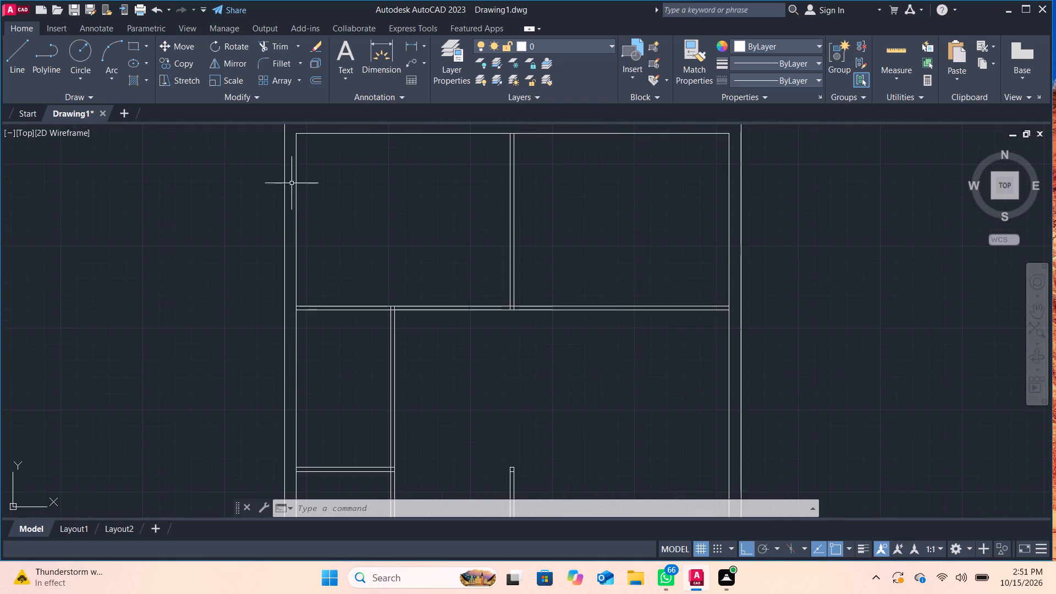
click(19, 40)
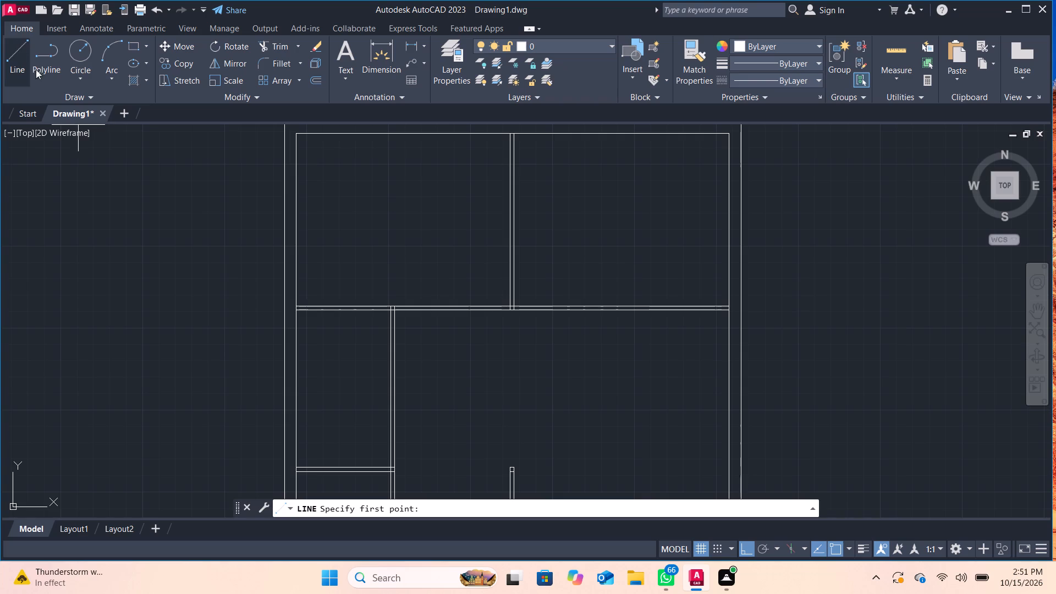
click(306, 78)
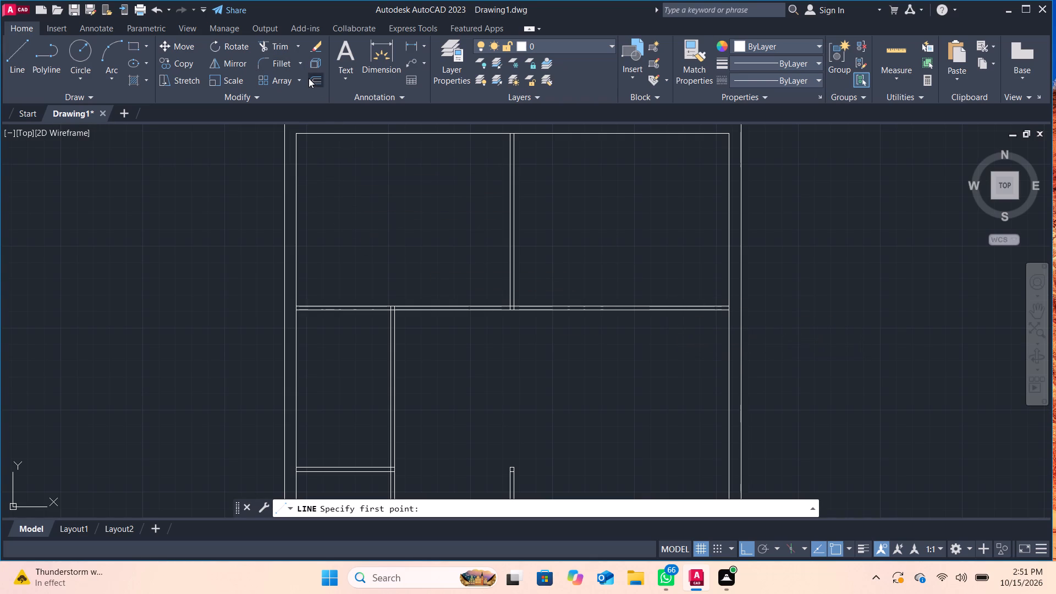
click(309, 78)
key(Return)
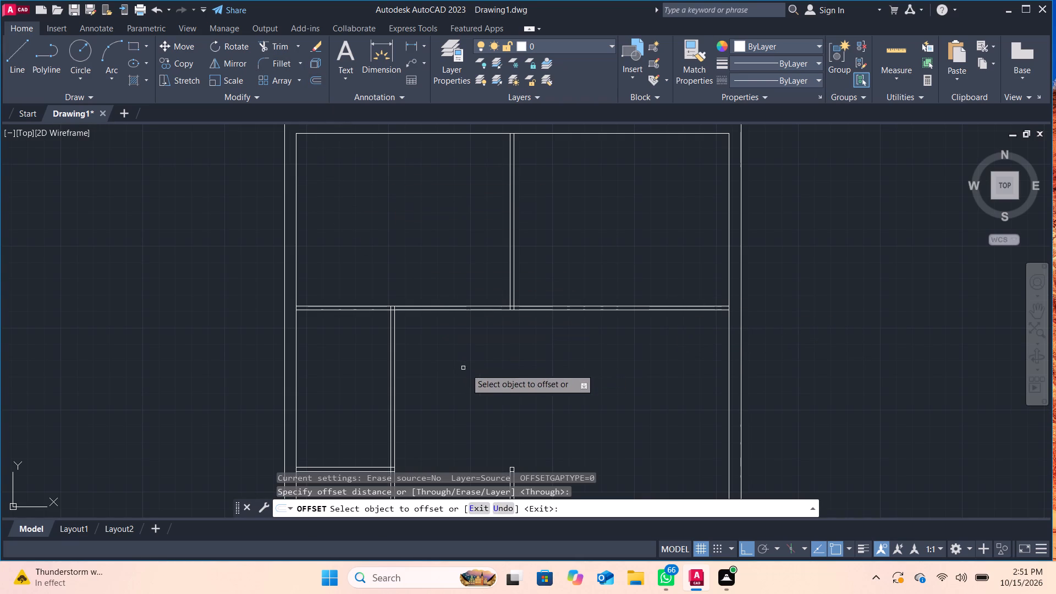
click(729, 350)
text(9')
key(minus)
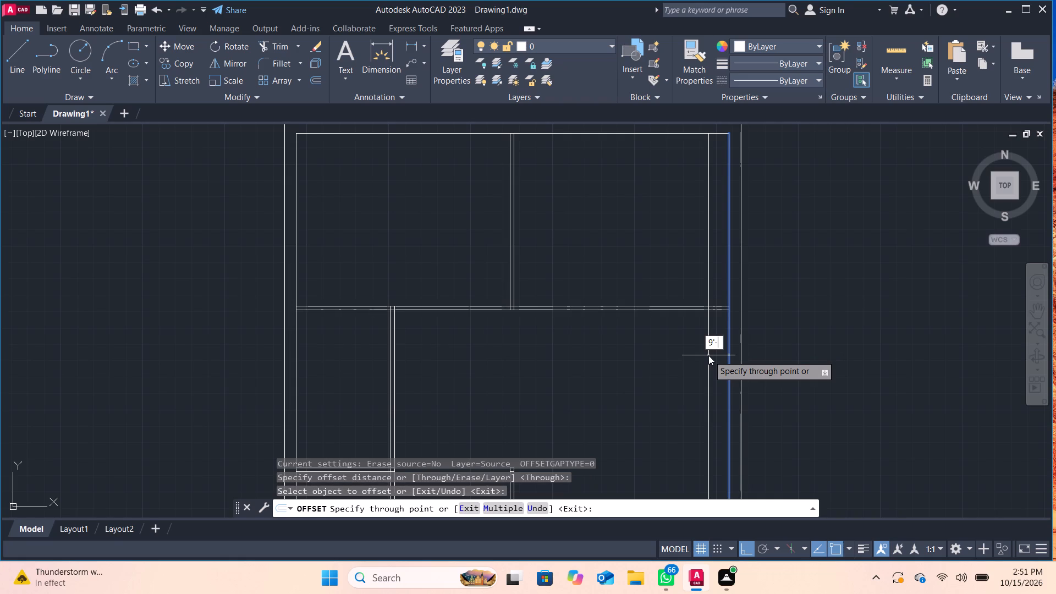
key(8)
key(shift+quotedbl)
key(Return)
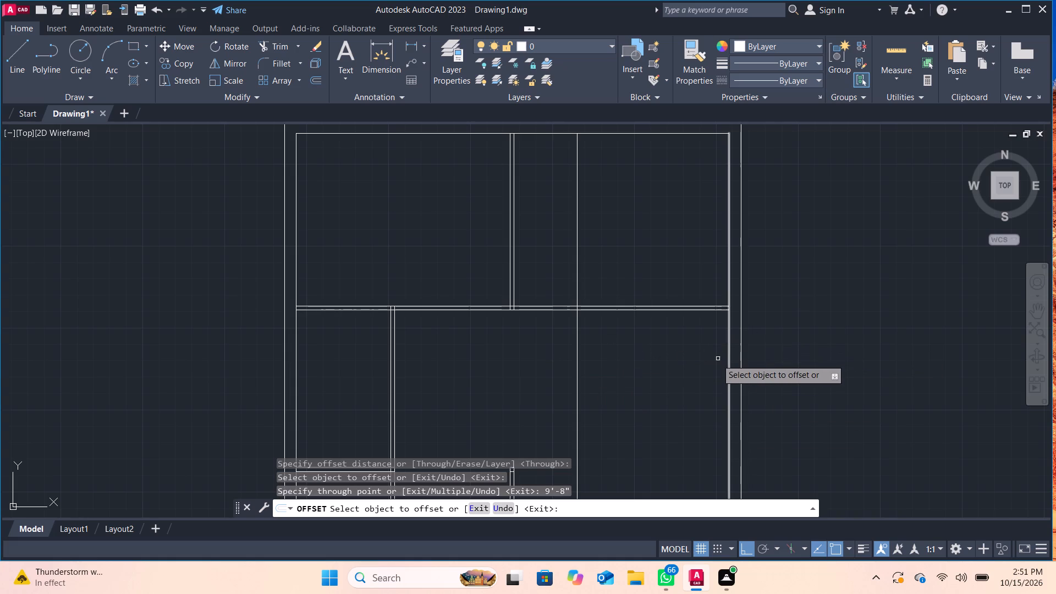
Offset the inner line of the right outer wall 6'-6" into the plan.
click(728, 377)
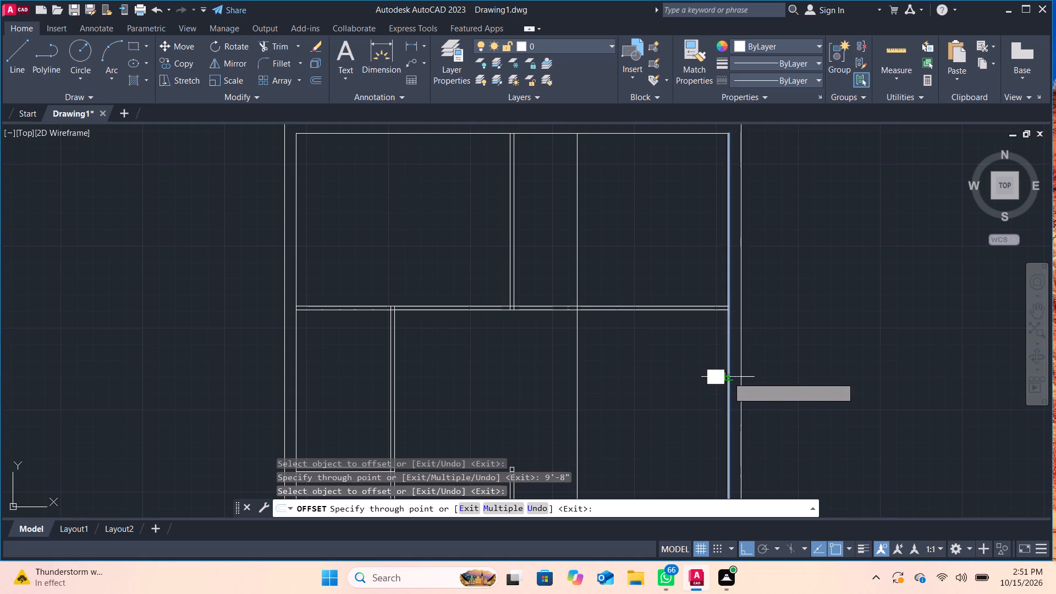
text(6')
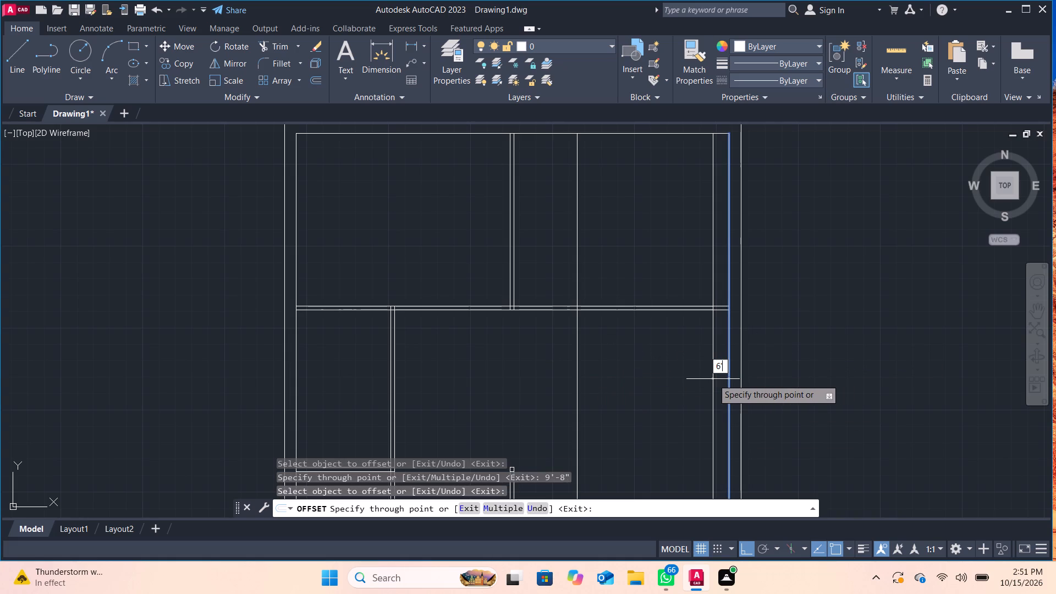
text(-6")
key(Return)
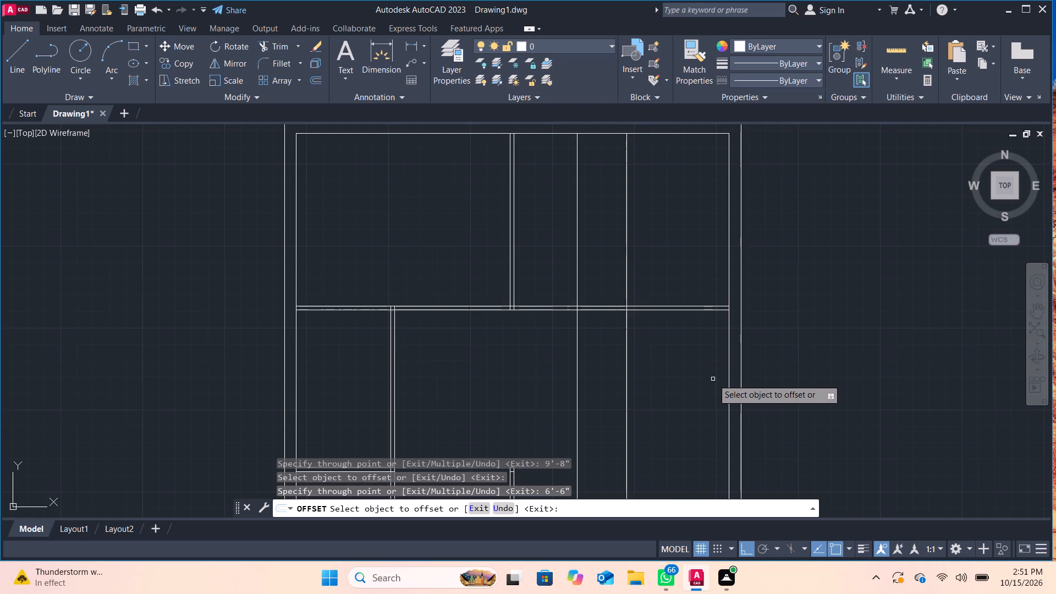
Offset the inner line of the right outer wall 8'-10" into the plan.
click(730, 451)
text(8')
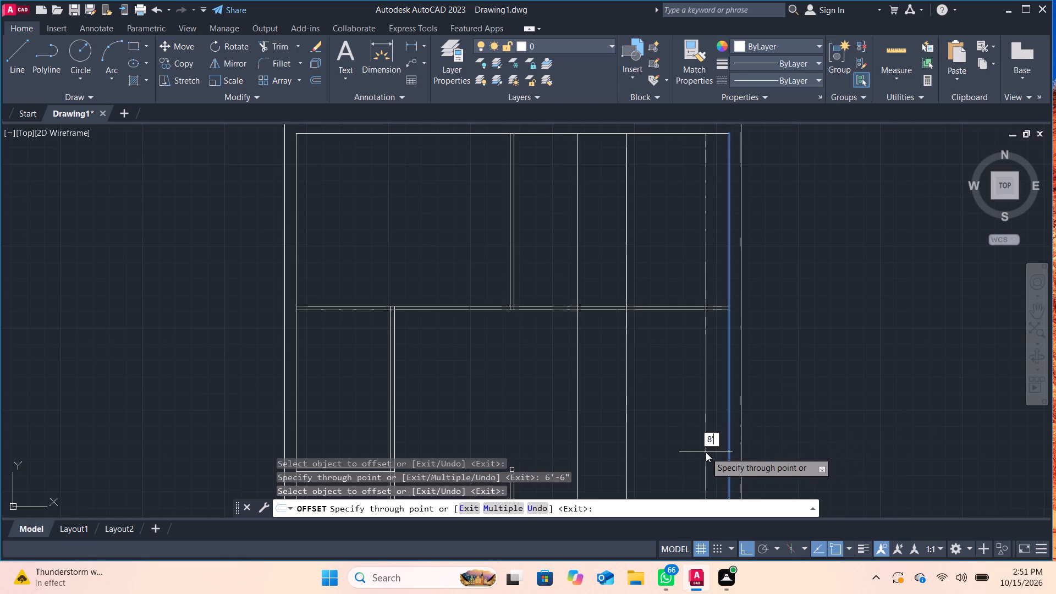
text(-10)
key(shift+quotedbl)
key(Return)
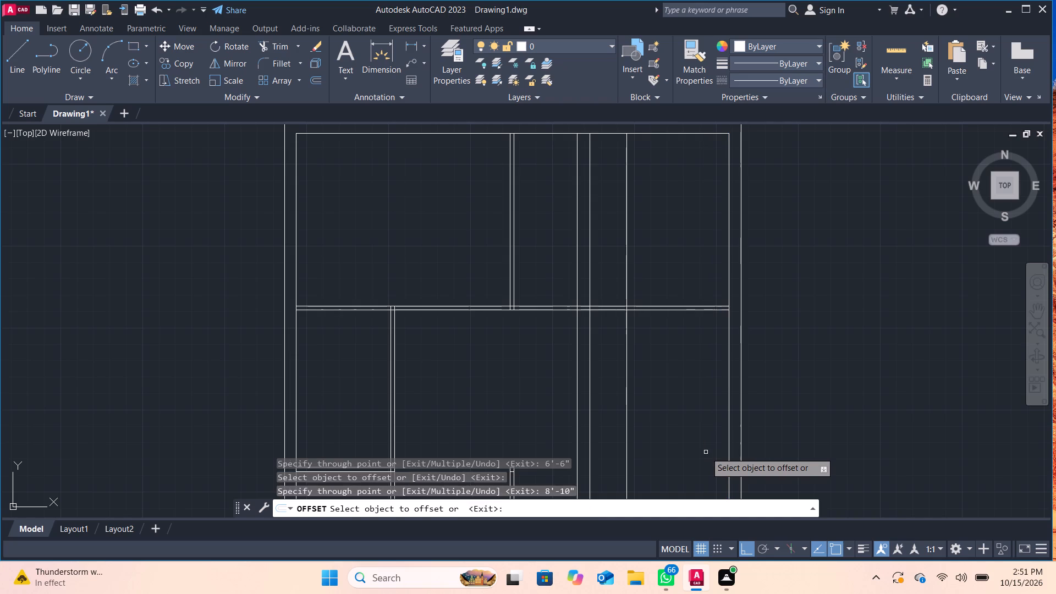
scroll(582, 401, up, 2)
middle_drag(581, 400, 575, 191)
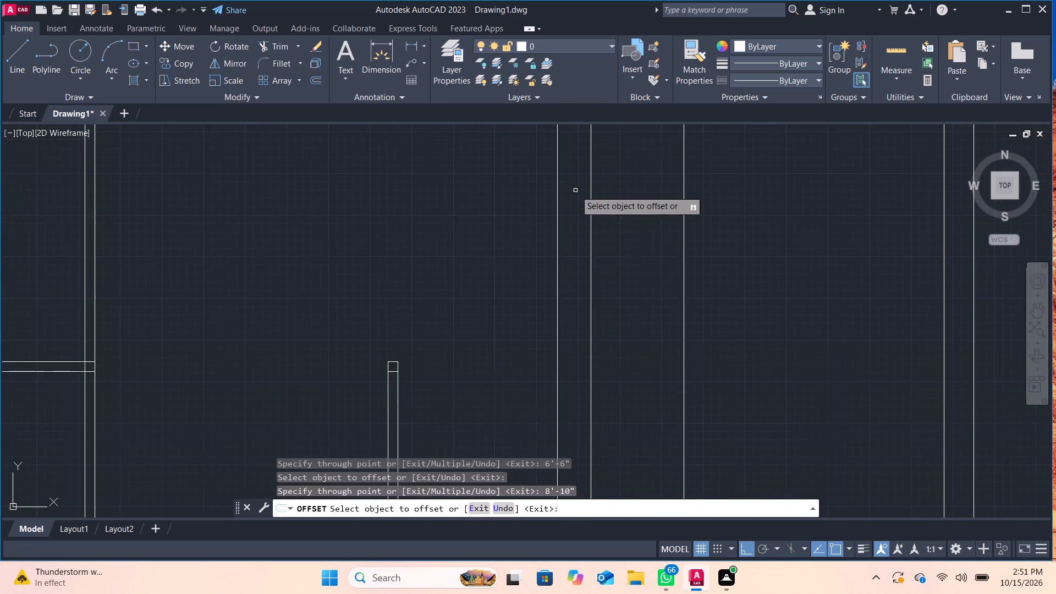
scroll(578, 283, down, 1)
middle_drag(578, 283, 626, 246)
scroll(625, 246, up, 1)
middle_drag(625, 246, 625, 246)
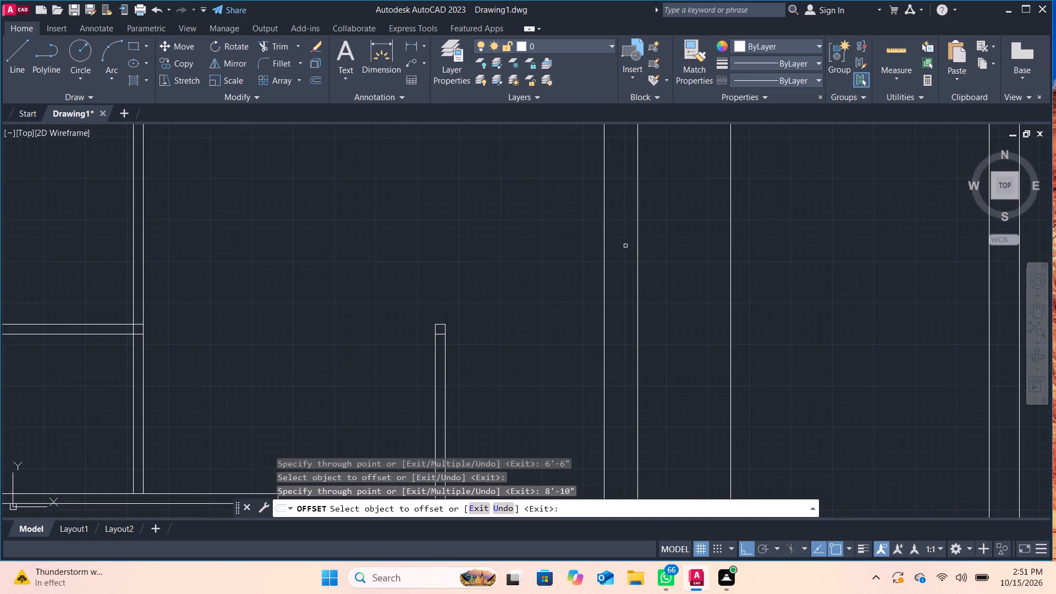
Offset the lower line of the long horizontal partition 6'-6" downward.
middle_drag(625, 246, 597, 464)
scroll(683, 277, down, 1)
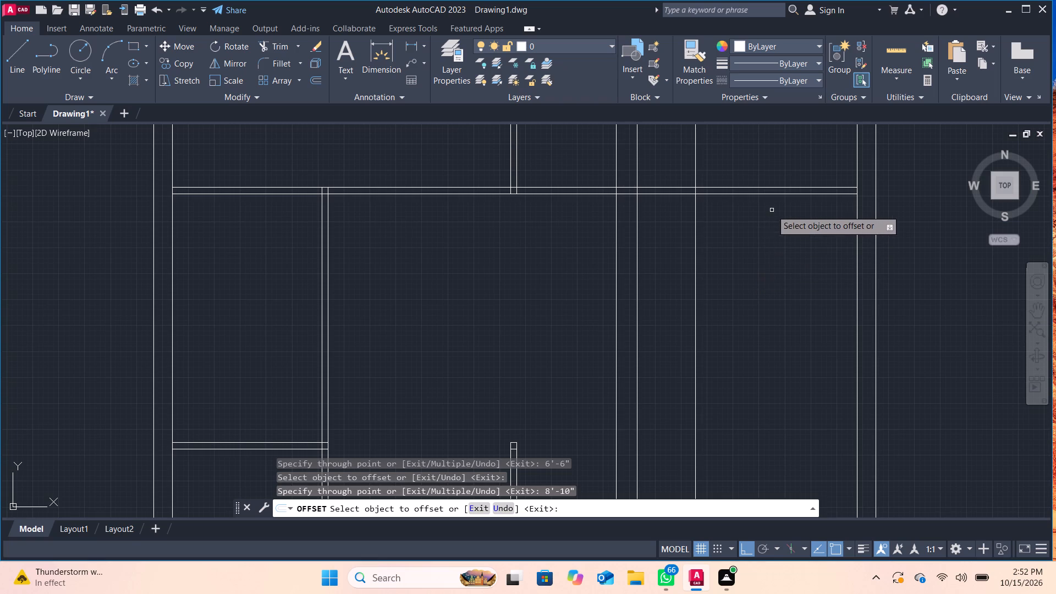
click(778, 194)
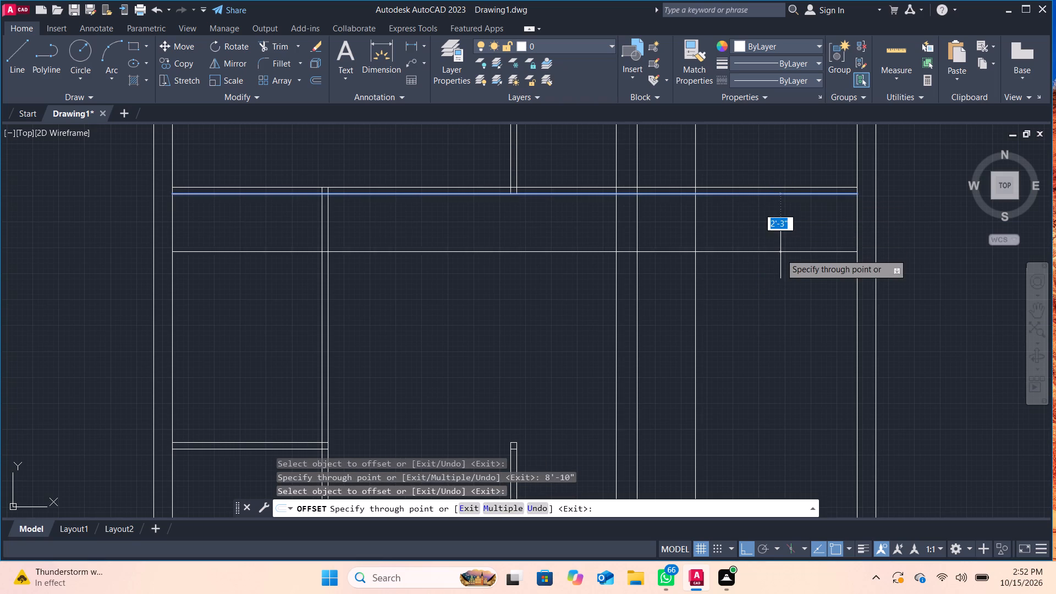
key(6)
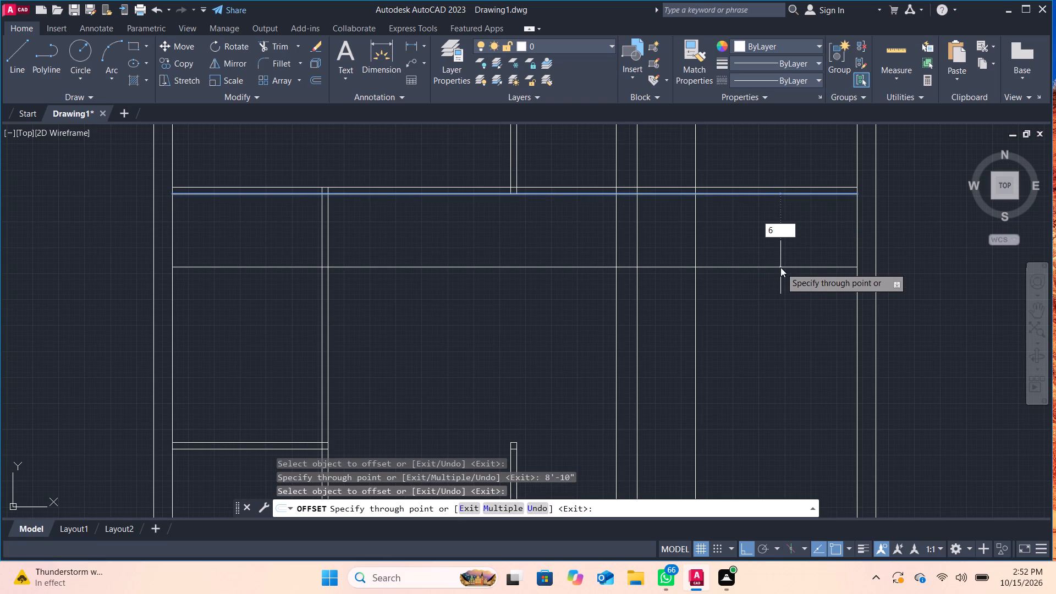
key(apostrophe)
key(equal)
key(6)
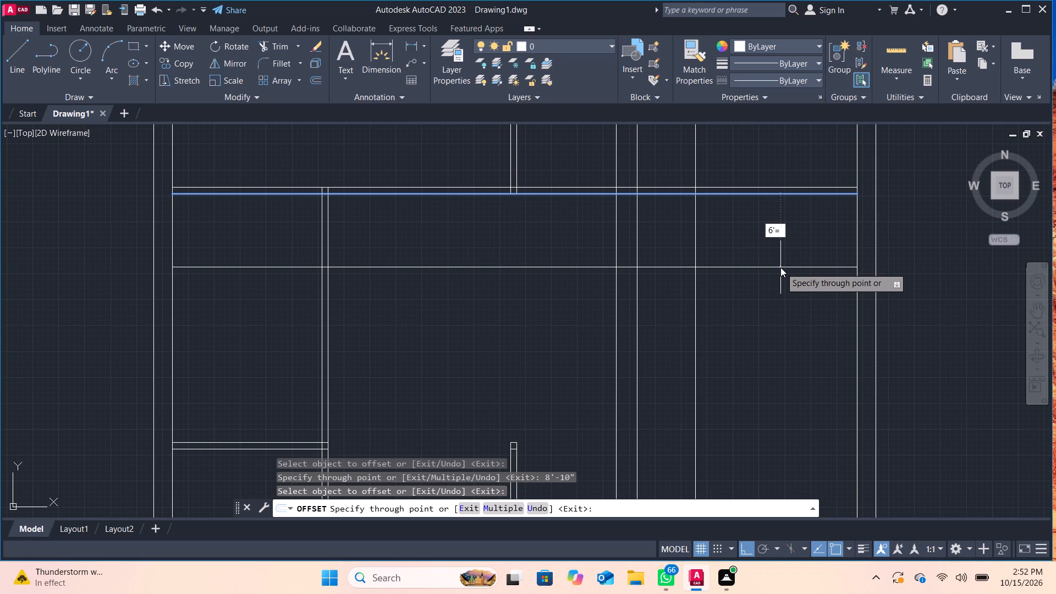
key(shift+quotedbl)
key(BackSpace)
key(BackSpace)
key(BackSpace)
text(-6")
key(Return)
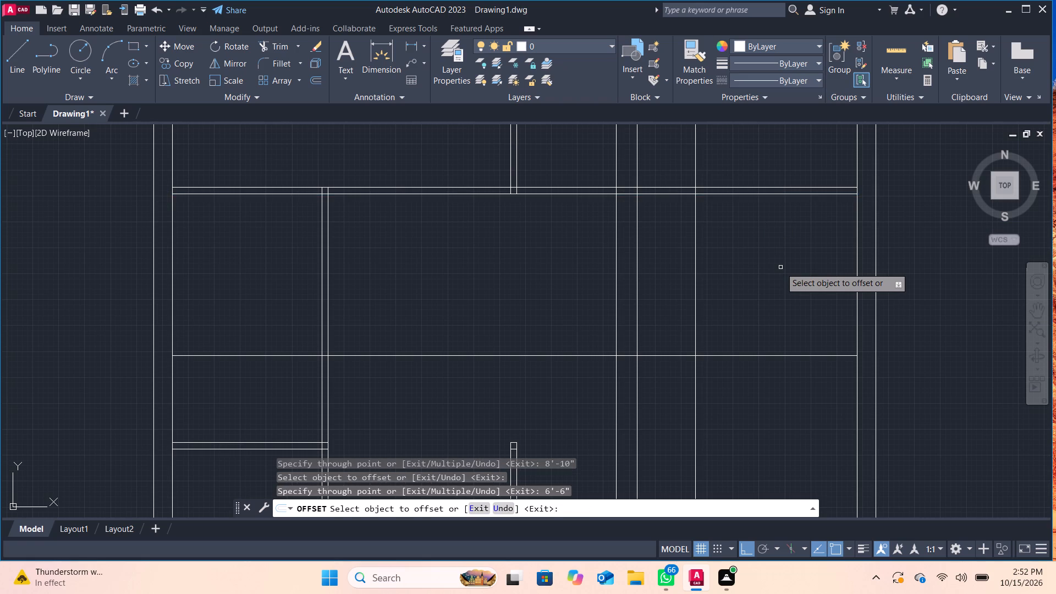
Trim the new horizontal line back to the leftmost of the vertical lines offset from the right outer wall.
click(278, 51)
drag(240, 350, 239, 360)
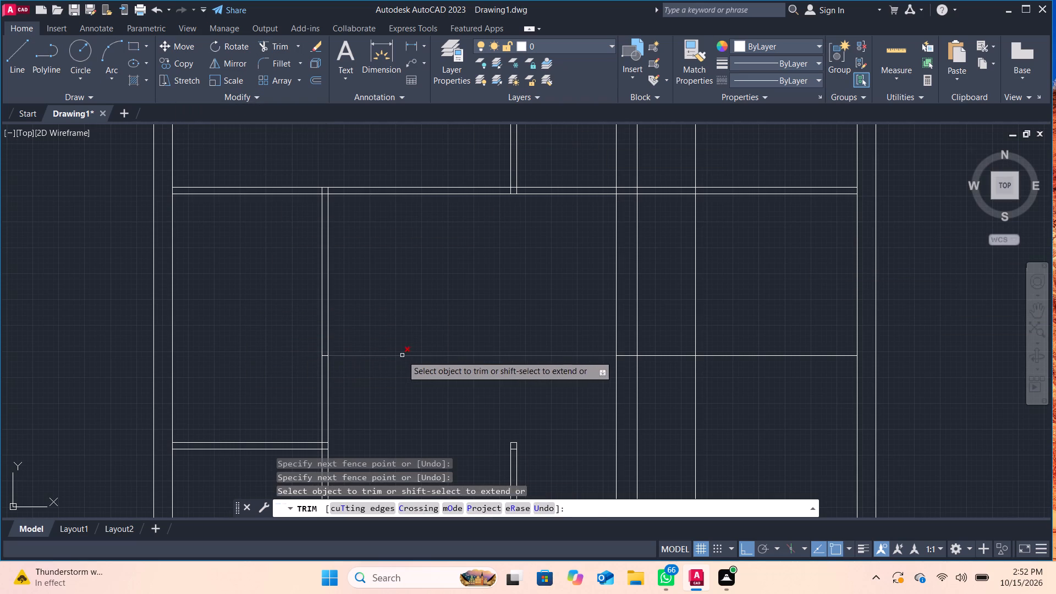
drag(422, 353, 432, 379)
Offset the trimmed horizontal line 3" downward using the Through option to form a partition.
middle_drag(552, 373, 464, 350)
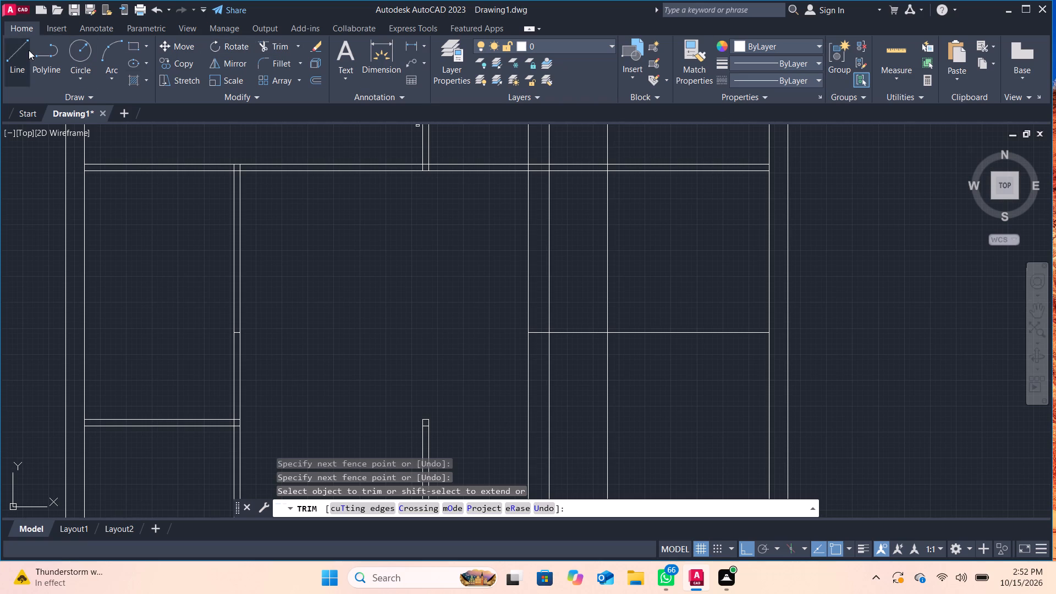
click(316, 81)
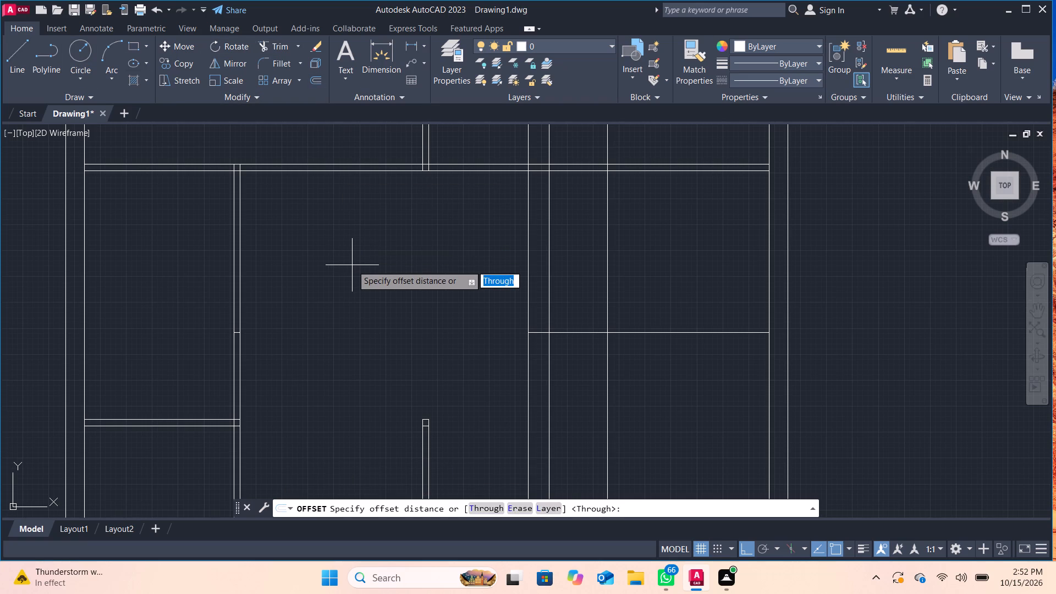
key(Return)
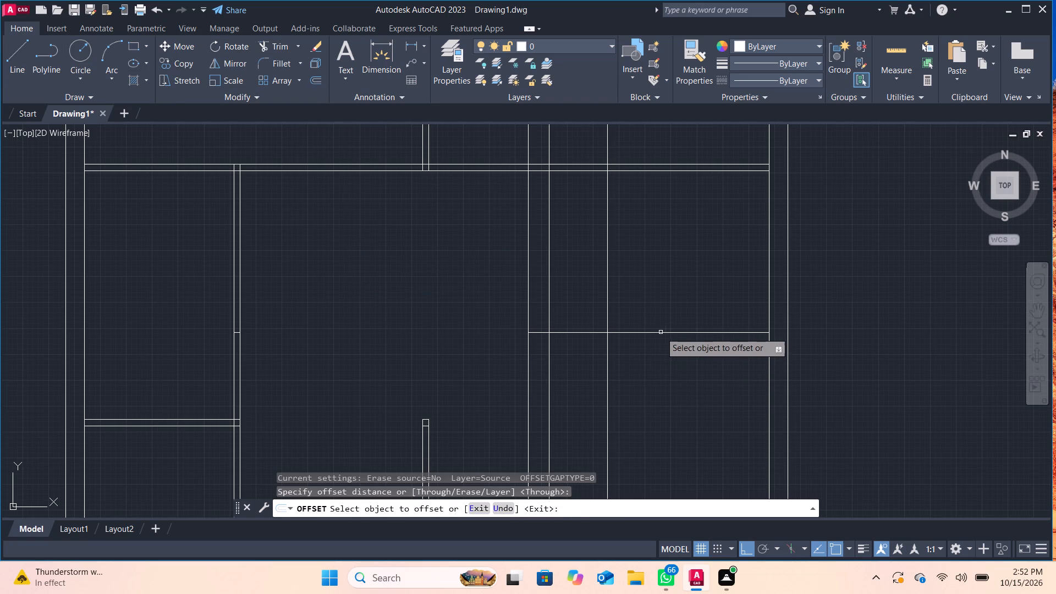
click(661, 332)
key(3)
key(Return)
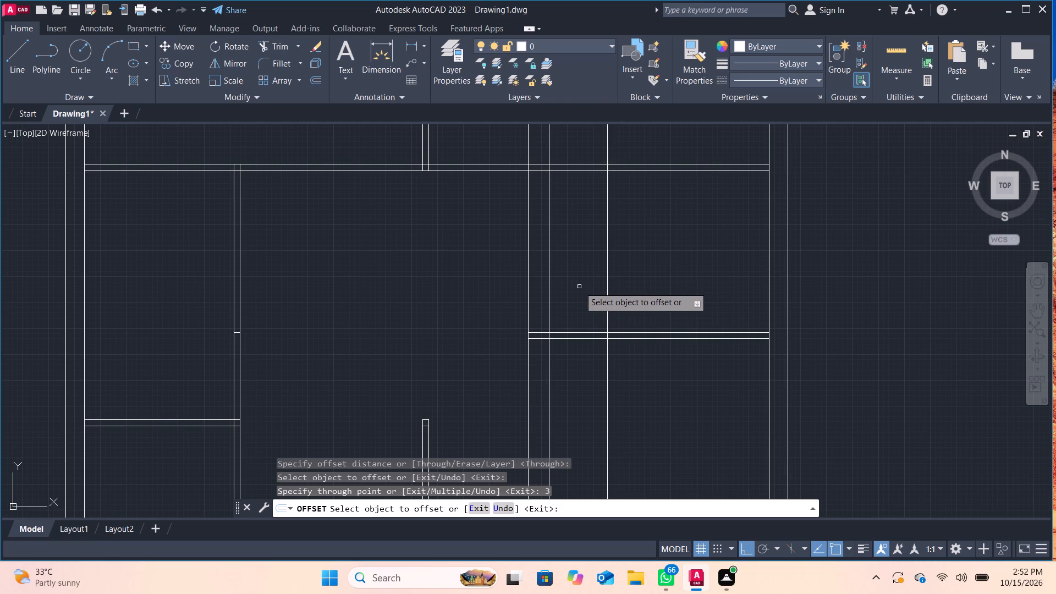
Measure the room between the two horizontal partitions beside the right outer wall with the quick measure tool.
click(895, 54)
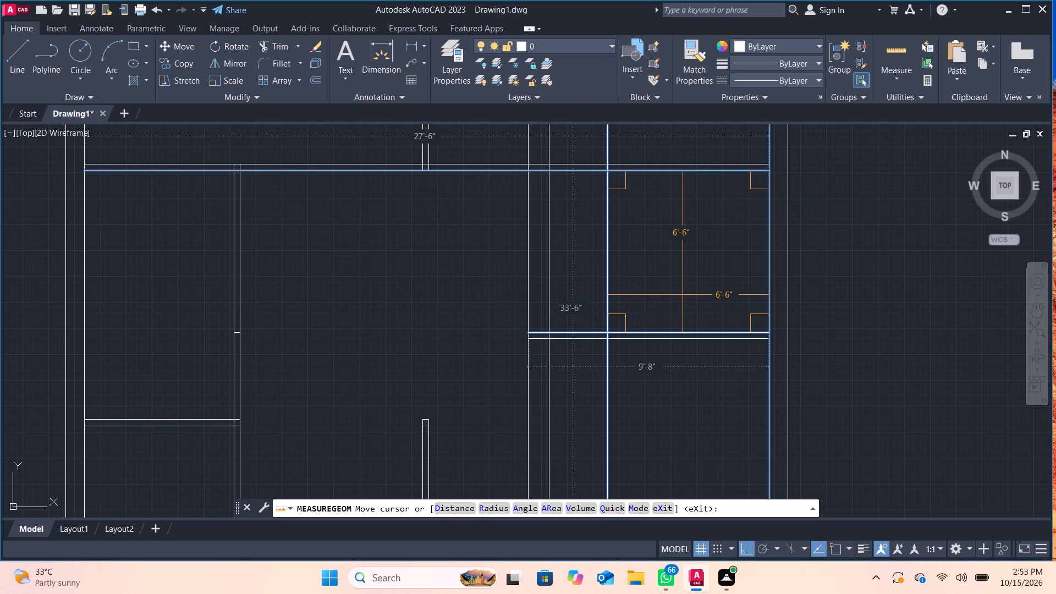
key(Escape)
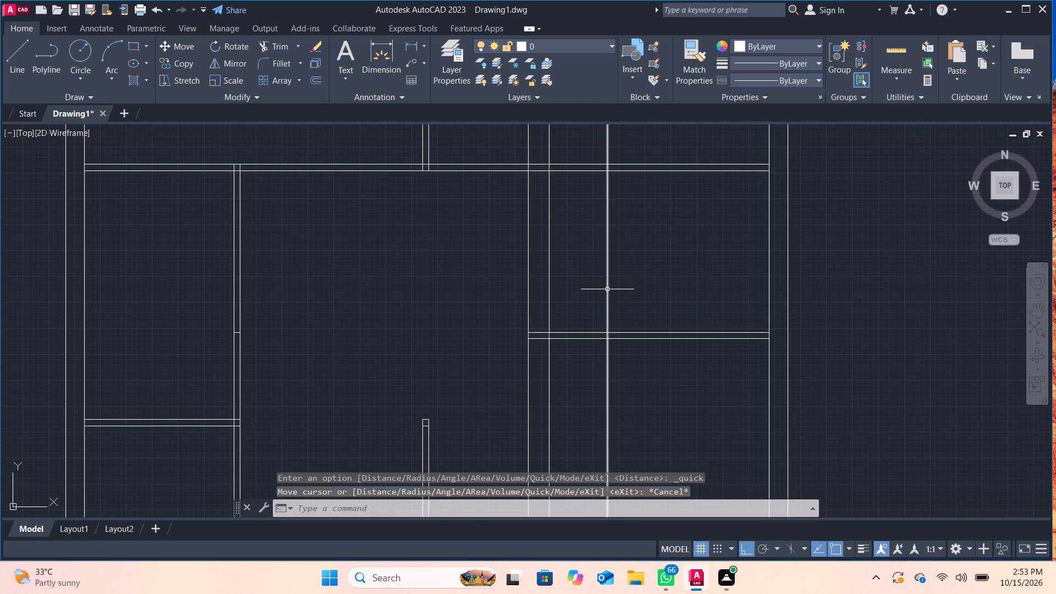
Erase the vertical line offset 6'-6" from the right outer wall.
click(607, 289)
key(e)
key(Return)
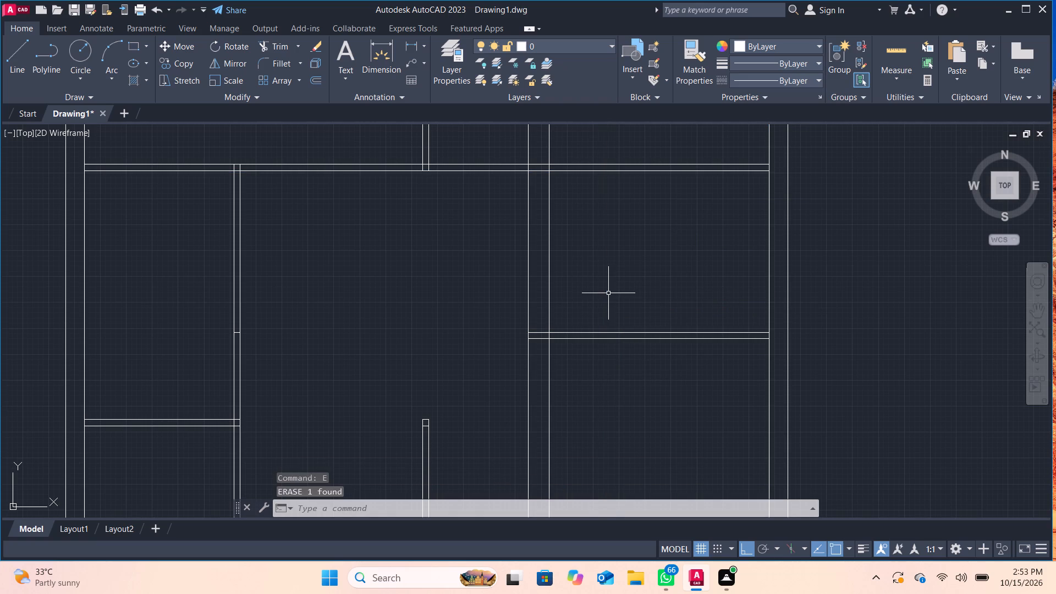
Trim the two remaining offset vertical lines above the long horizontal partition and below the new 3" partition.
middle_drag(603, 294, 695, 305)
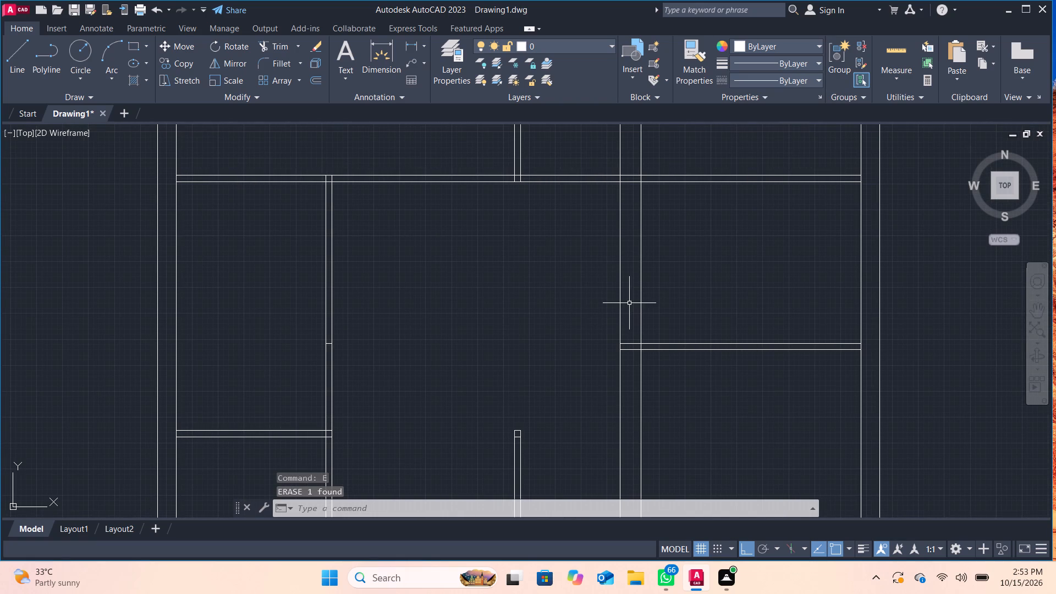
scroll(571, 287, up, 1)
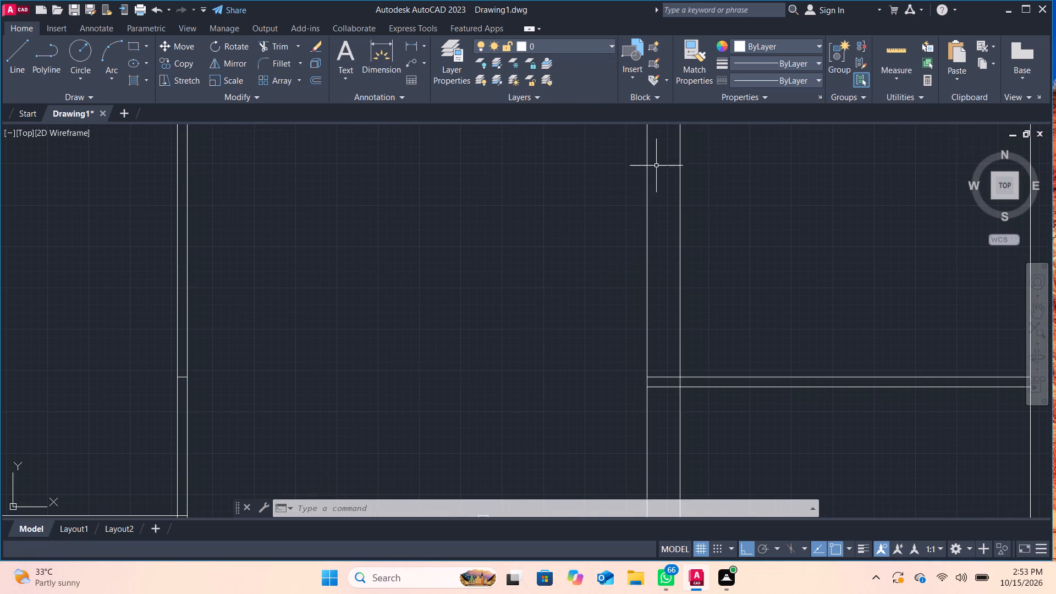
scroll(586, 178, down, 2)
scroll(580, 265, down, 1)
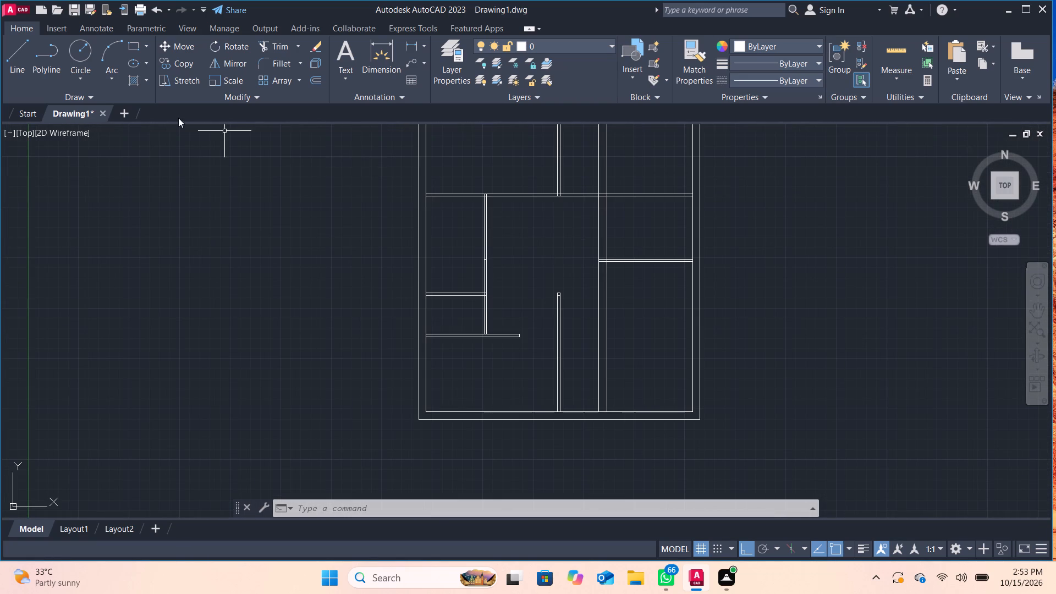
click(272, 50)
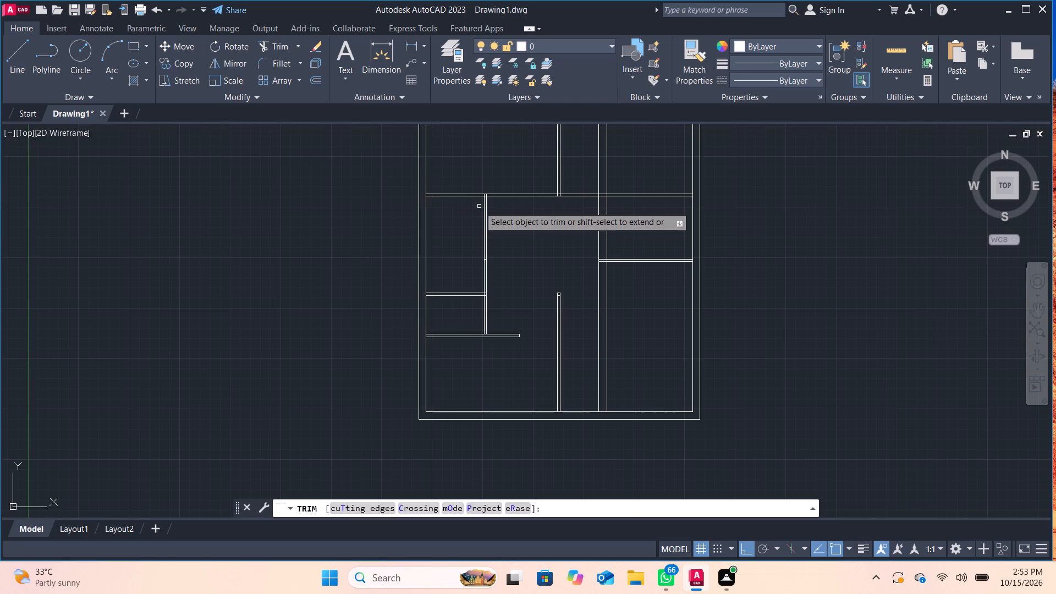
middle_drag(479, 206, 501, 253)
drag(615, 179, 637, 178)
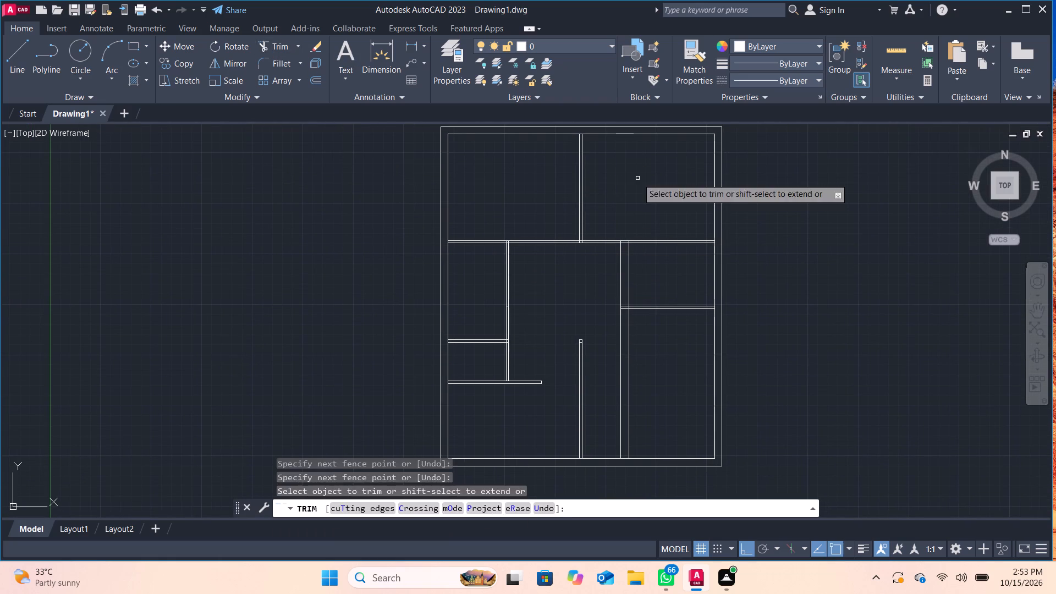
drag(614, 360, 653, 358)
scroll(642, 350, up, 3)
middle_click(642, 350)
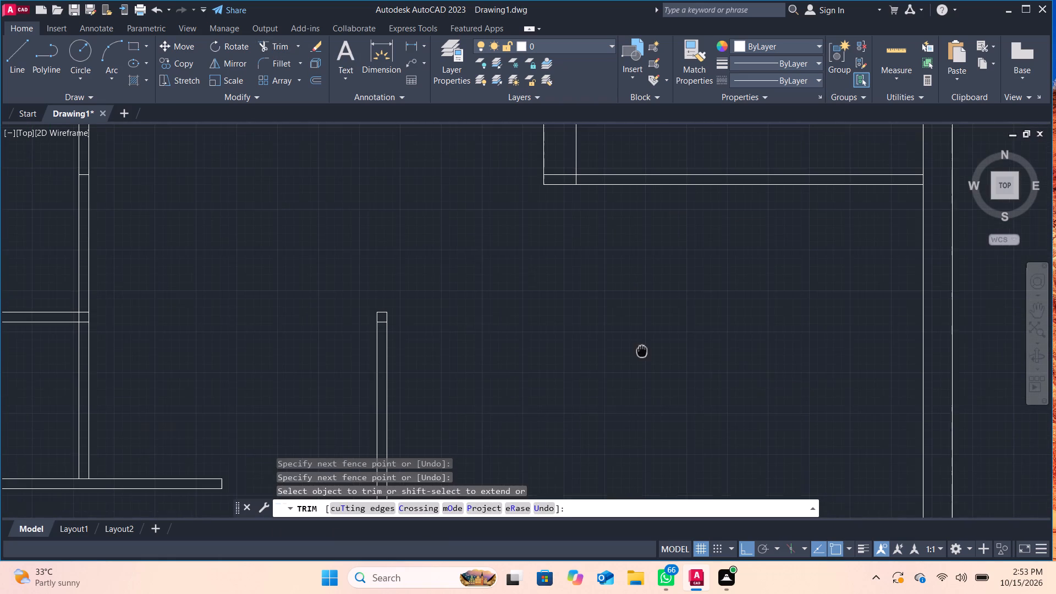
scroll(623, 311, up, 1)
middle_drag(623, 311, 601, 569)
middle_drag(601, 230, 599, 382)
scroll(599, 373, down, 2)
middle_drag(601, 356, 608, 381)
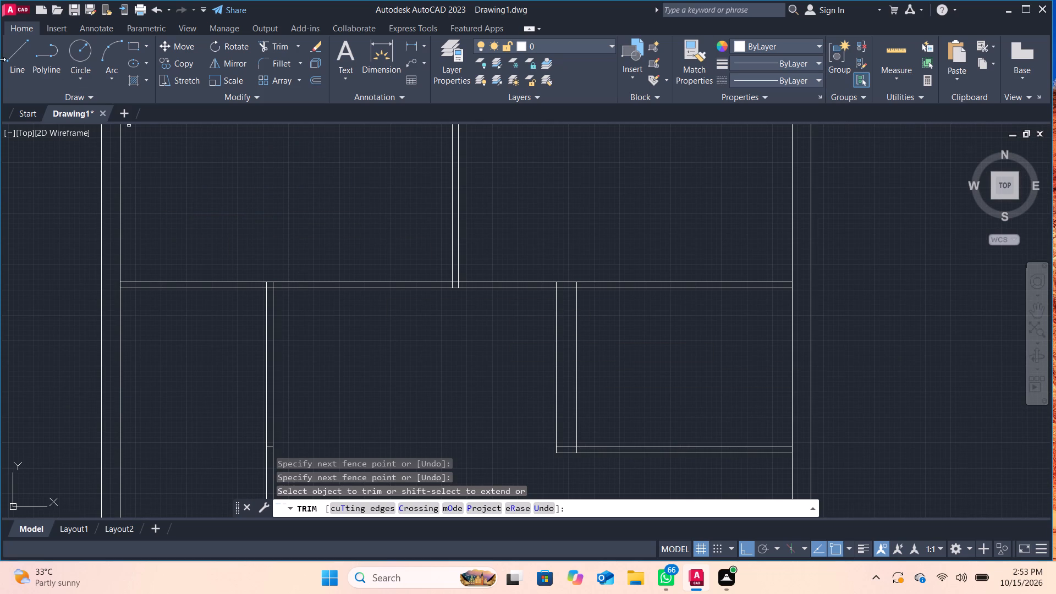
Offset both vertical lines at the left side of the right-hand room 3" to the left using the Through option.
click(18, 58)
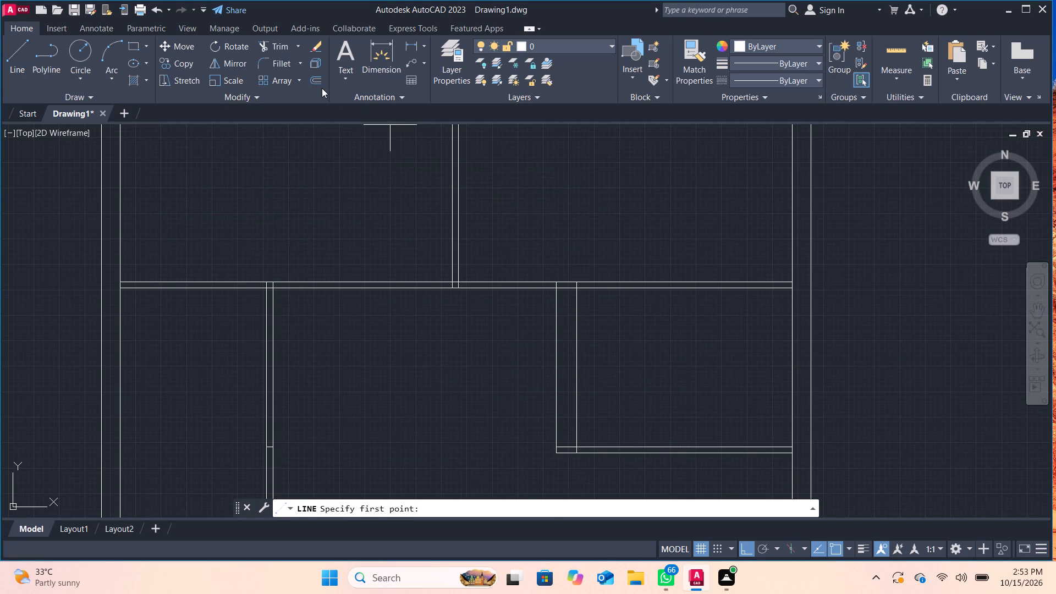
click(319, 85)
key(Return)
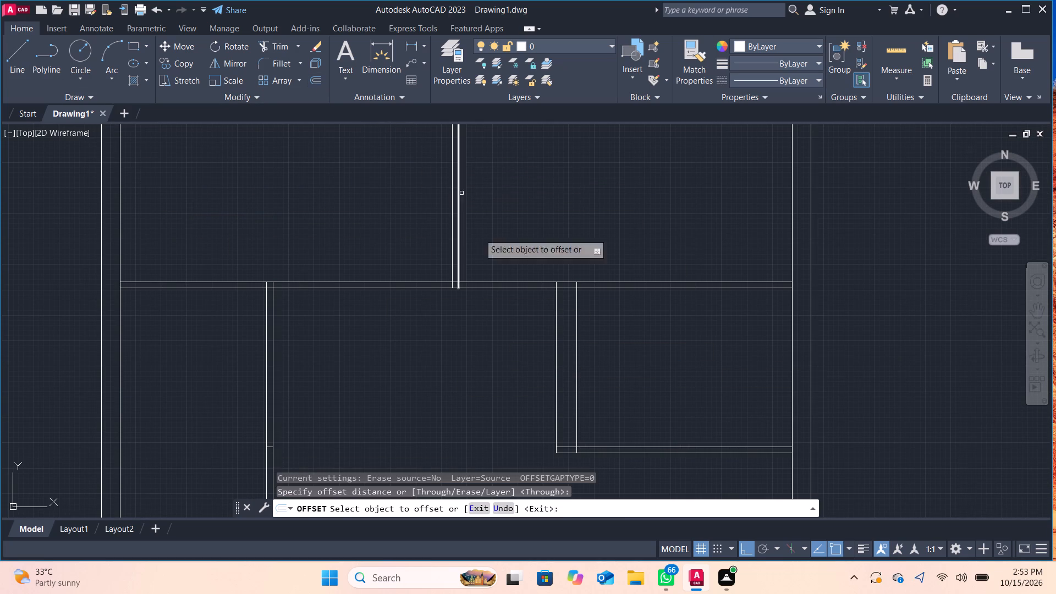
click(577, 371)
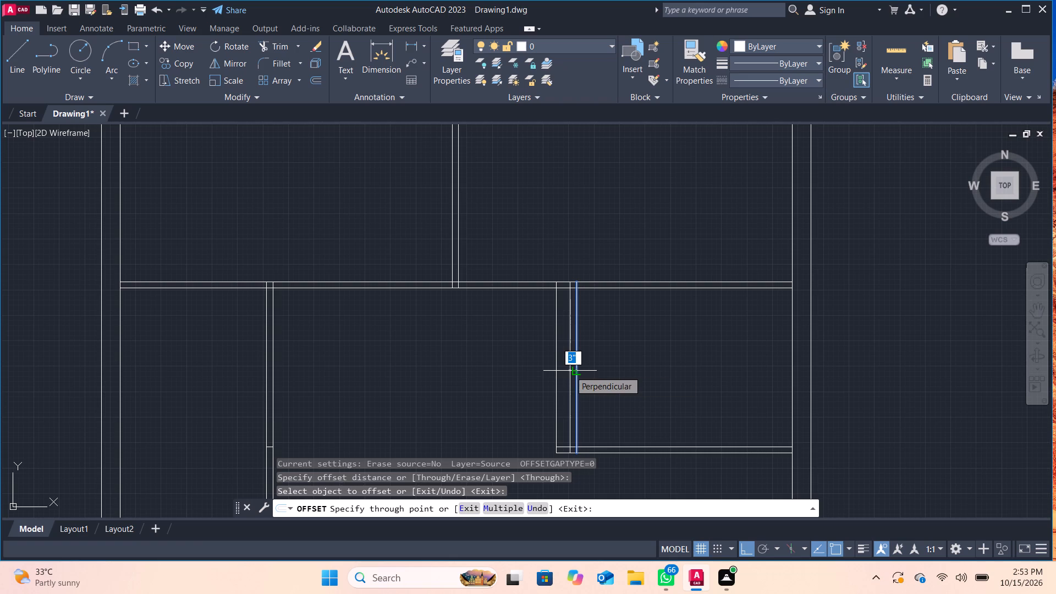
key(3)
key(Return)
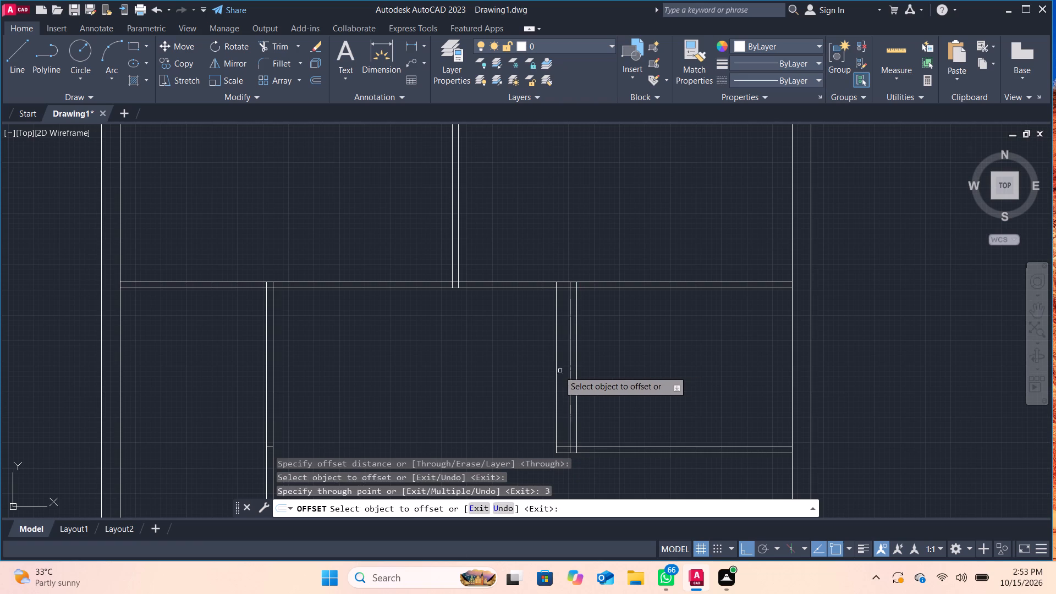
click(555, 371)
key(3)
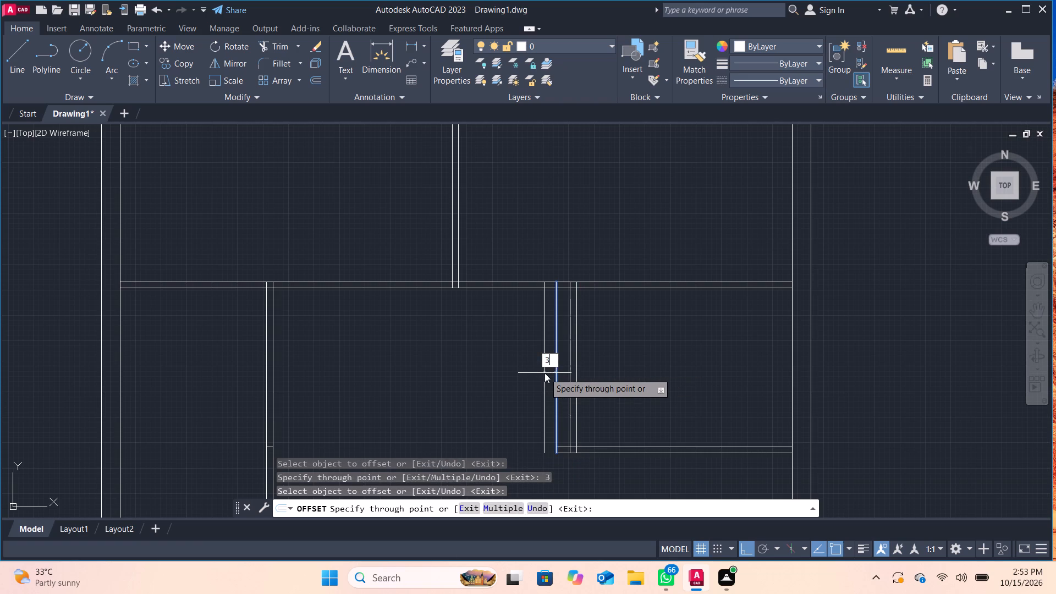
key(Return)
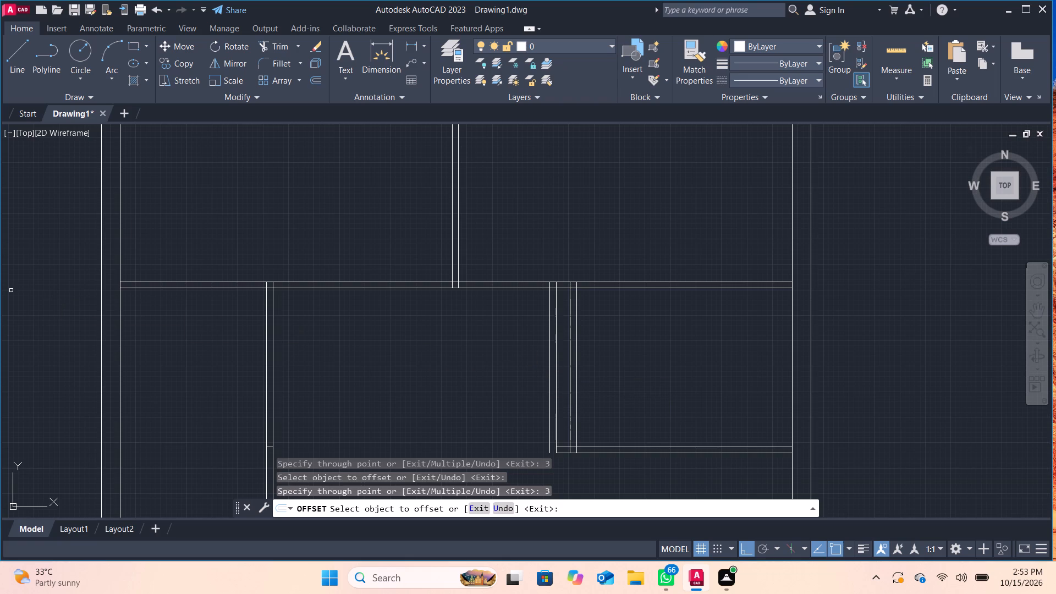
Draw a narrow horizontal strip about 6'-6" long with lines, from the leftmost vertical partition line into the right-hand room.
click(18, 64)
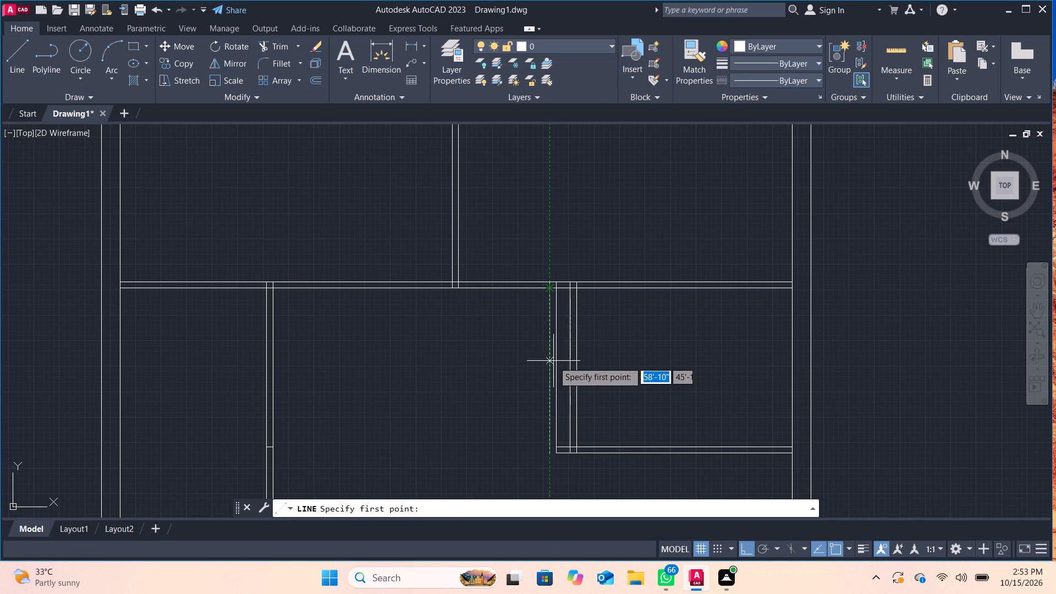
click(552, 367)
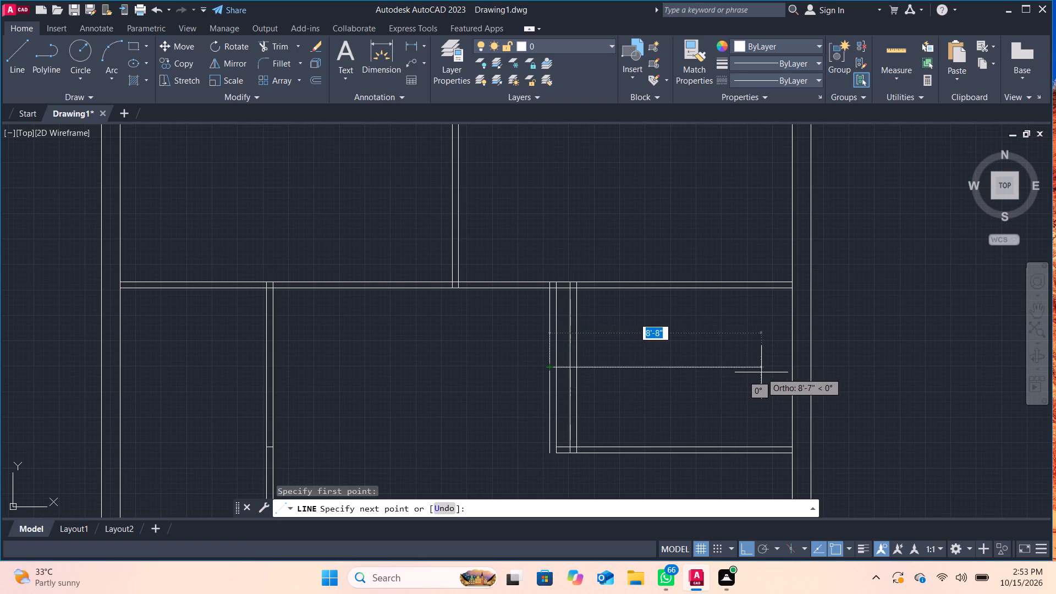
click(708, 366)
click(707, 376)
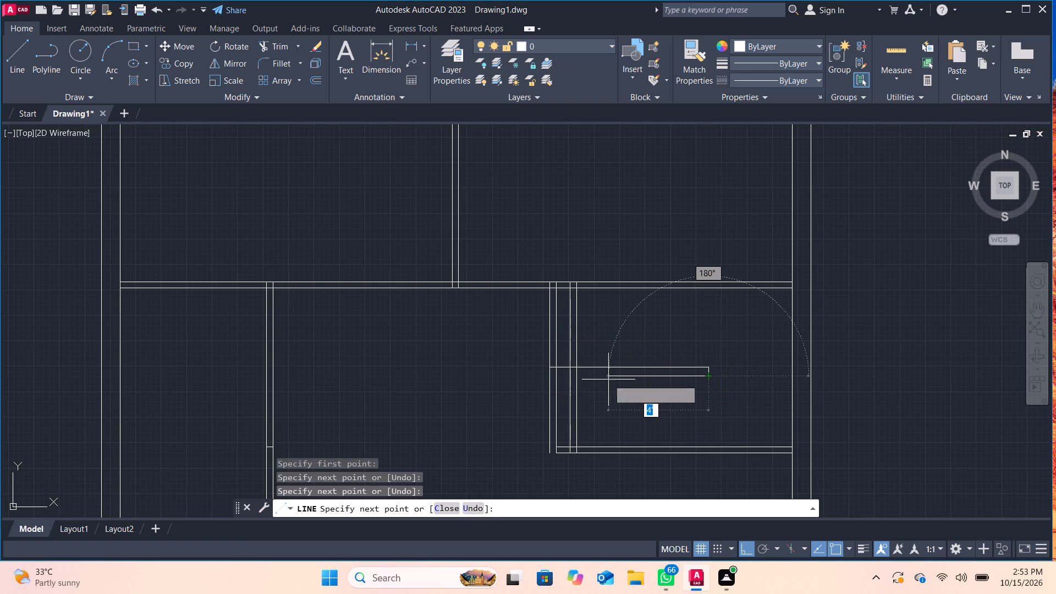
click(546, 380)
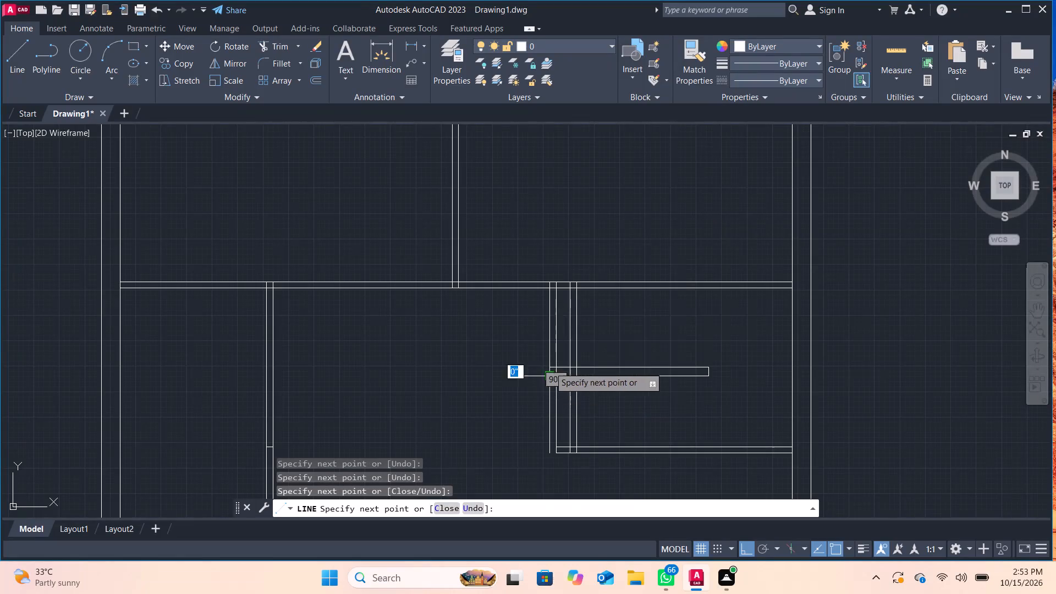
key(Return)
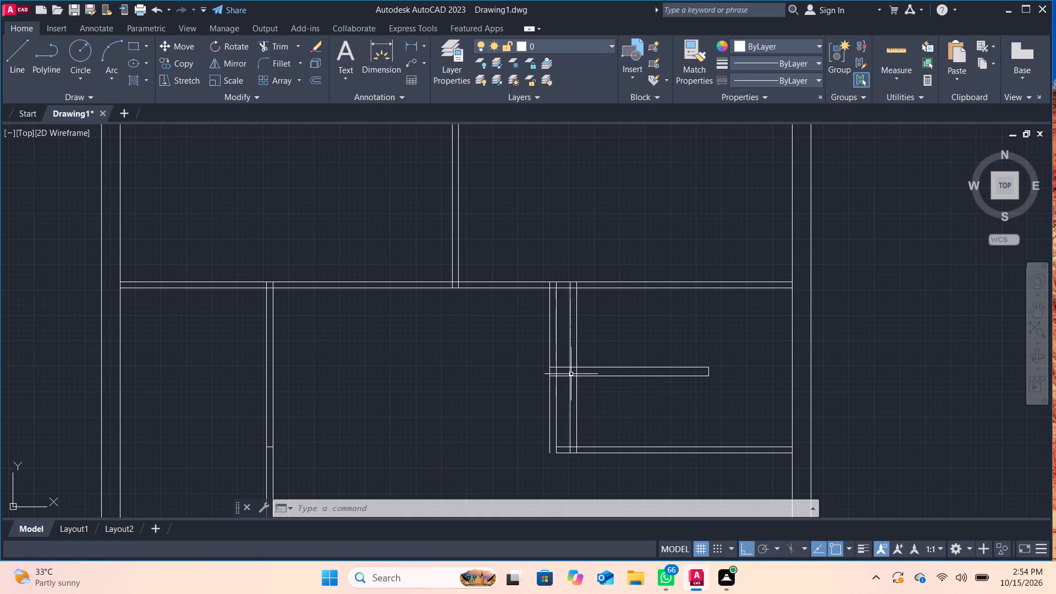
Trim the two leftmost vertical partition lines below the narrow strip, and the inner one also above and inside the strip.
scroll(617, 403, up, 1)
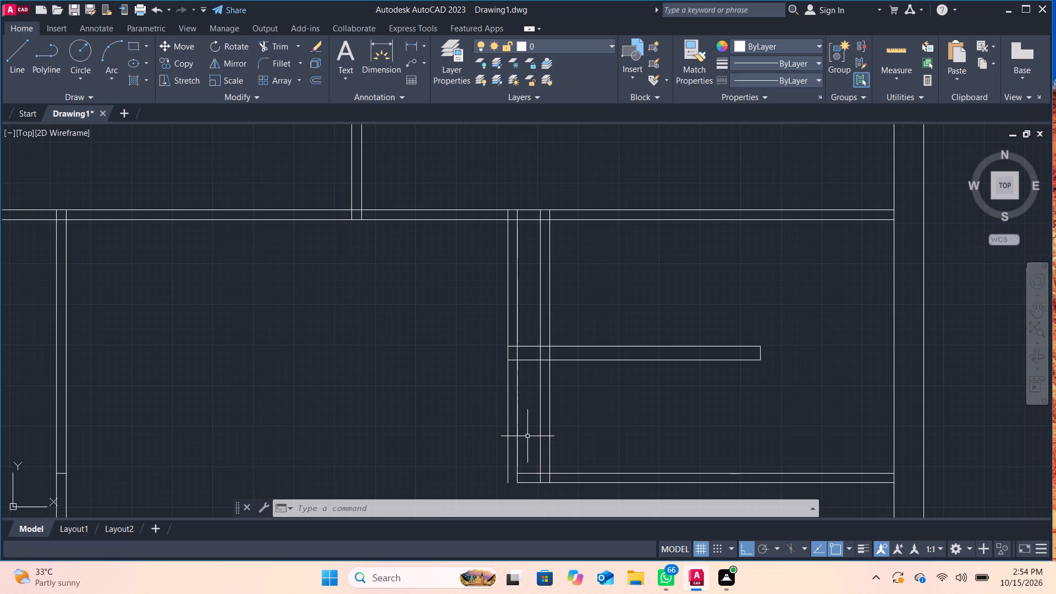
click(268, 48)
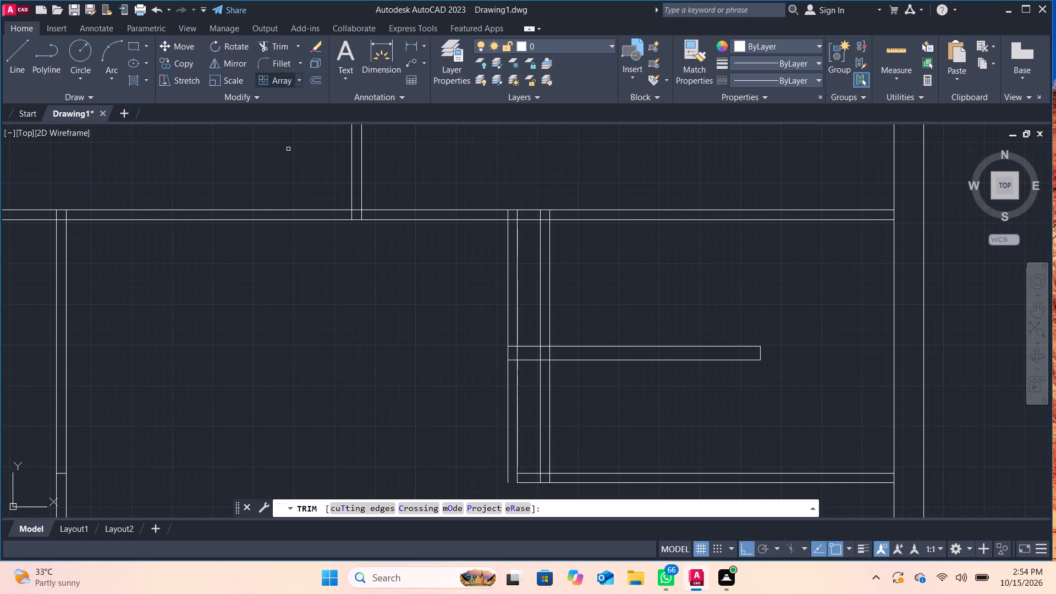
drag(463, 424, 522, 411)
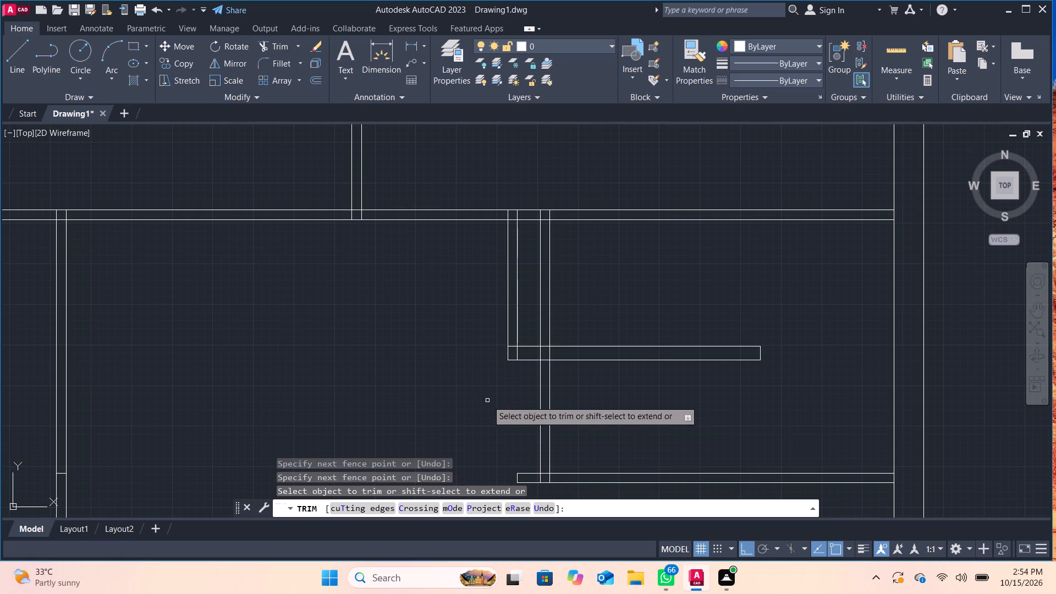
middle_drag(487, 398, 472, 430)
scroll(465, 412, up, 1)
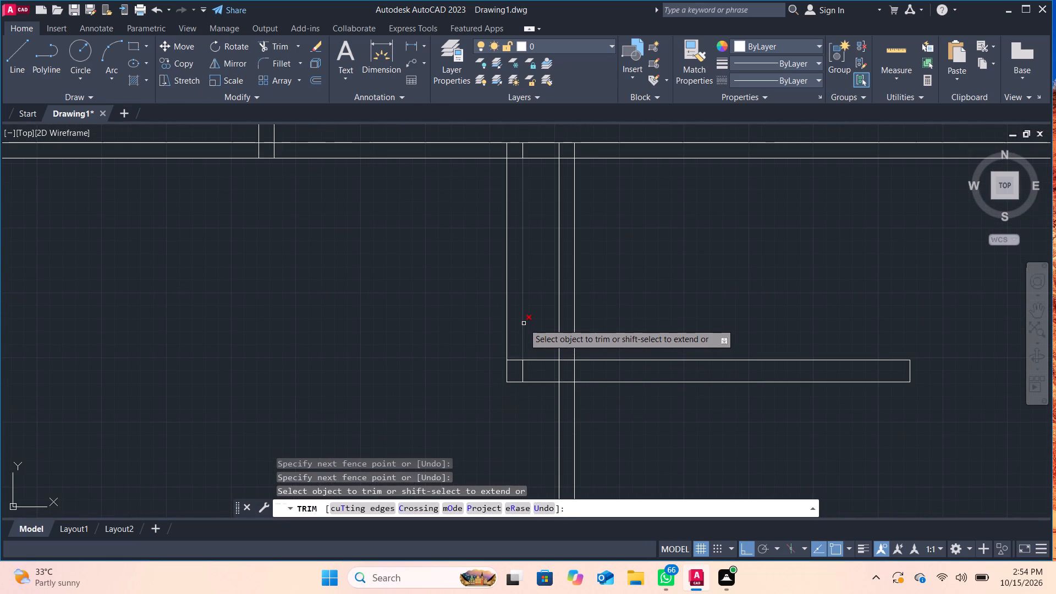
click(520, 323)
click(520, 365)
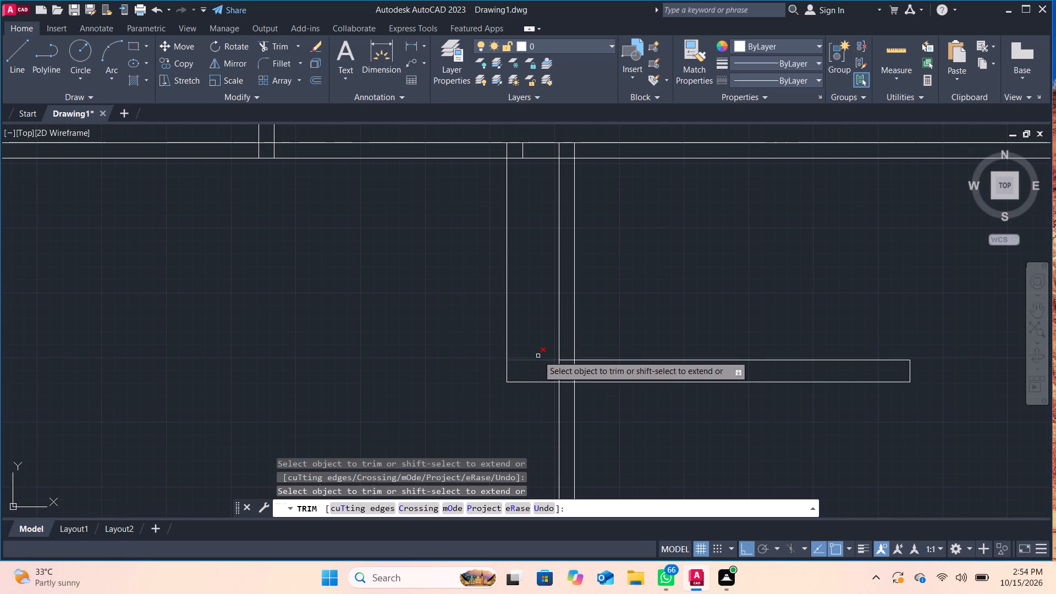
Trim the other pair of vertical lines above and inside the narrow strip, along with the short segment closing the strip's left end.
click(558, 312)
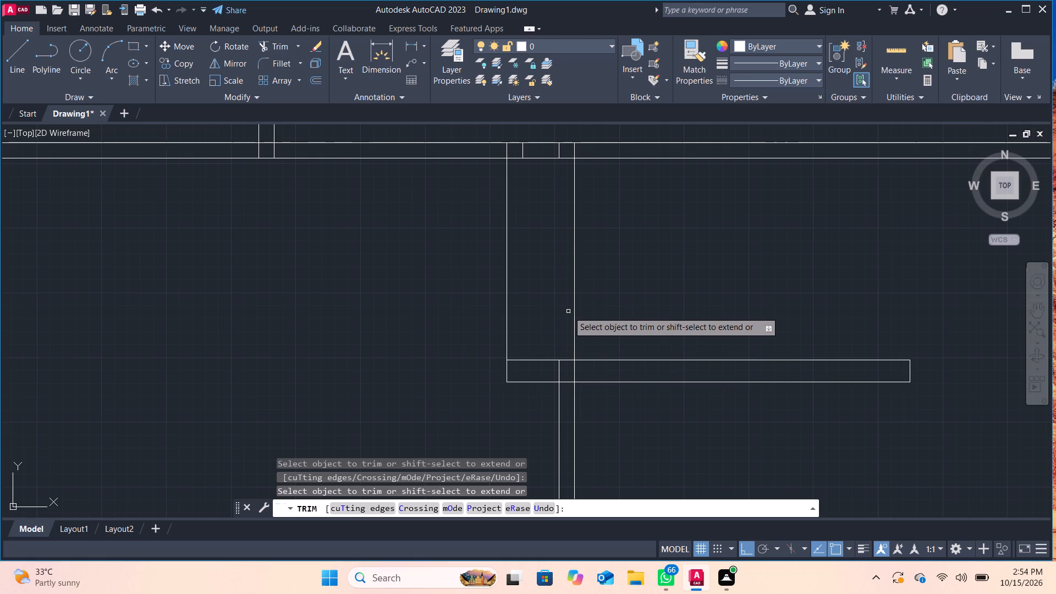
click(572, 311)
click(581, 309)
middle_drag(563, 309, 535, 276)
click(534, 341)
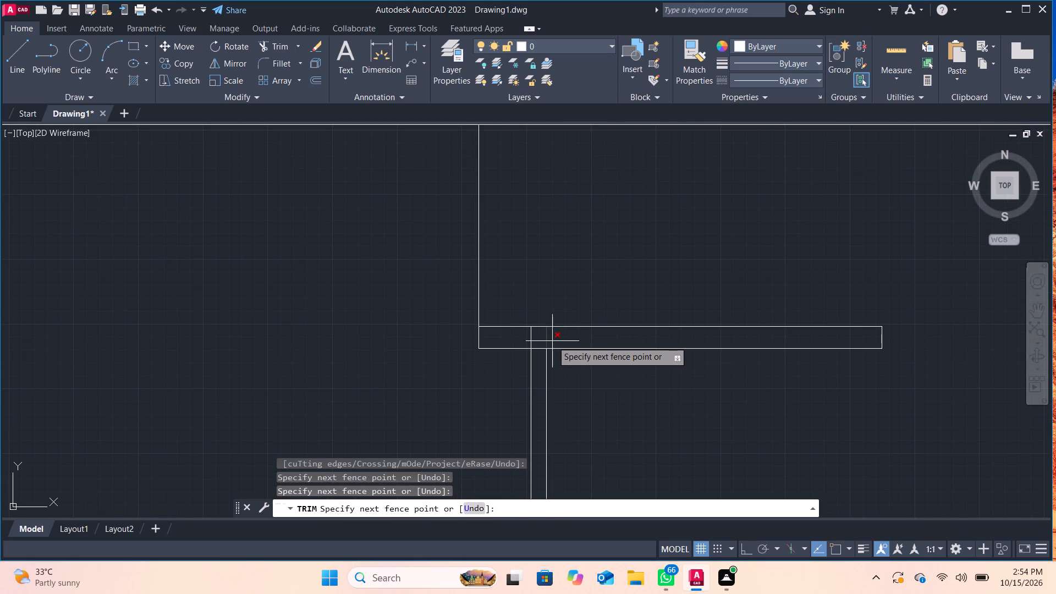
click(552, 341)
drag(526, 338, 542, 338)
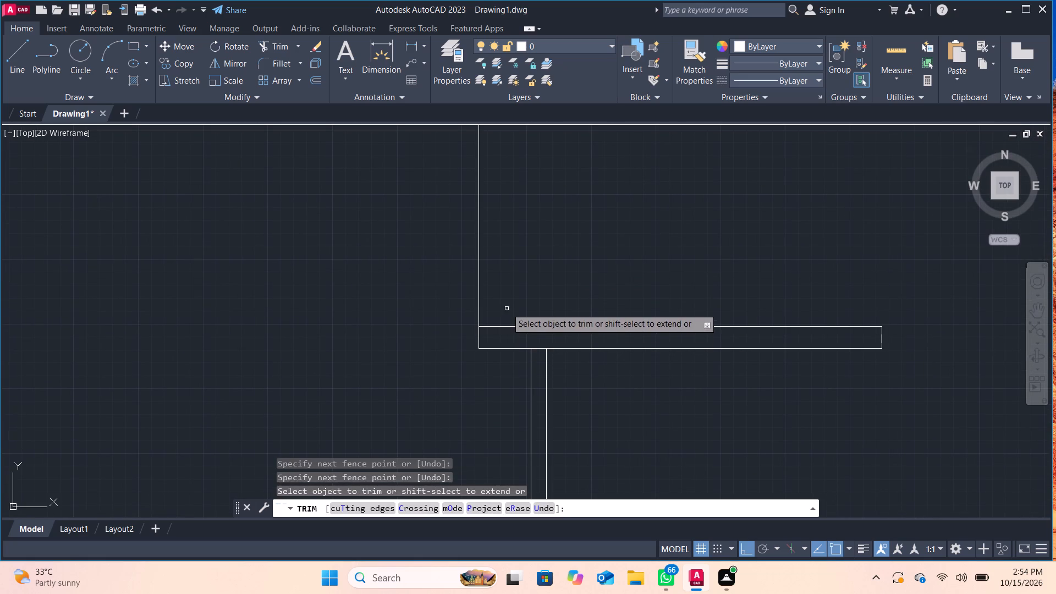
click(480, 334)
Offset the vertical line above the strip's left end to the right twice, spacing the copies 1' apart with the Through option.
scroll(527, 312, down, 1)
middle_drag(527, 312, 521, 353)
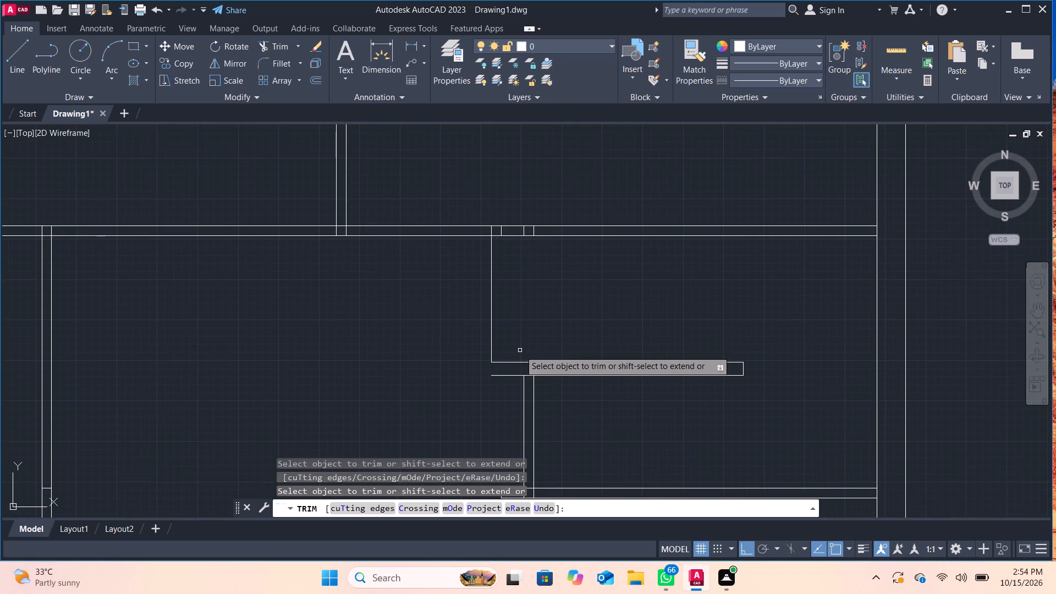
scroll(520, 345, up, 1)
middle_drag(520, 344, 509, 371)
scroll(509, 371, up, 1)
scroll(509, 371, down, 1)
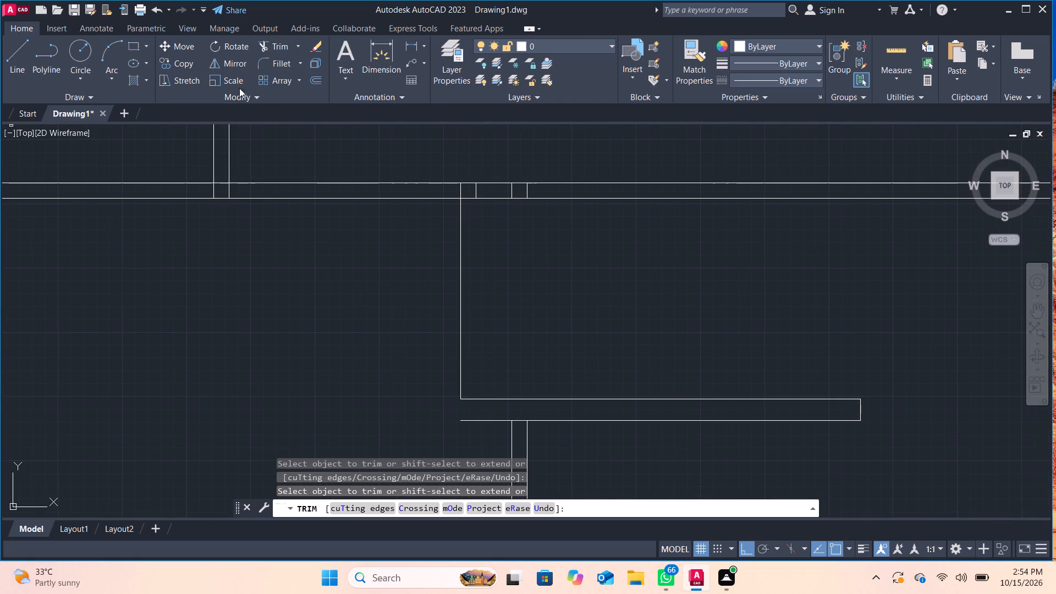
click(308, 80)
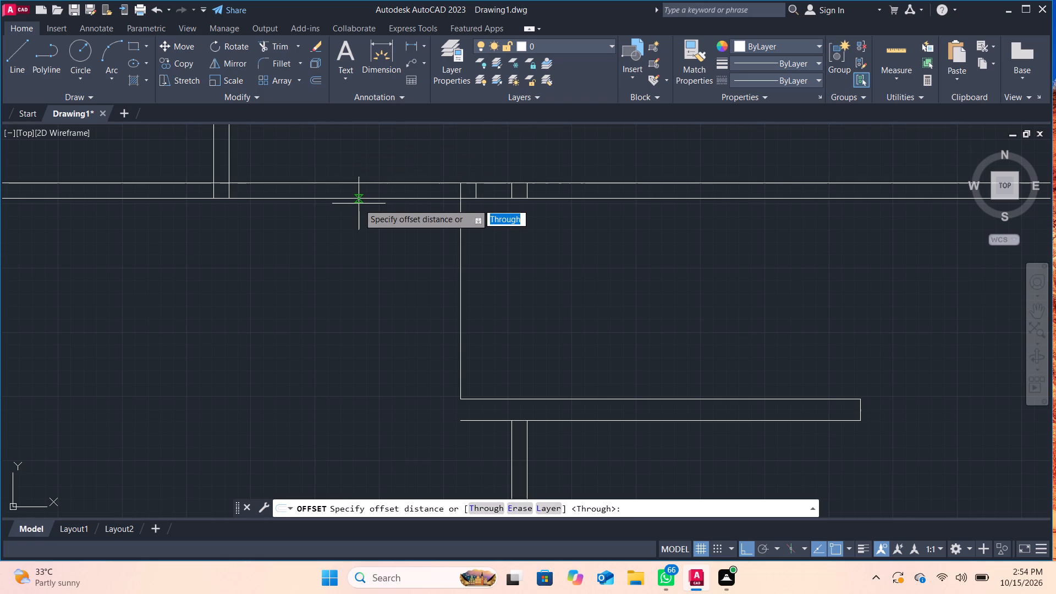
key(Return)
click(460, 250)
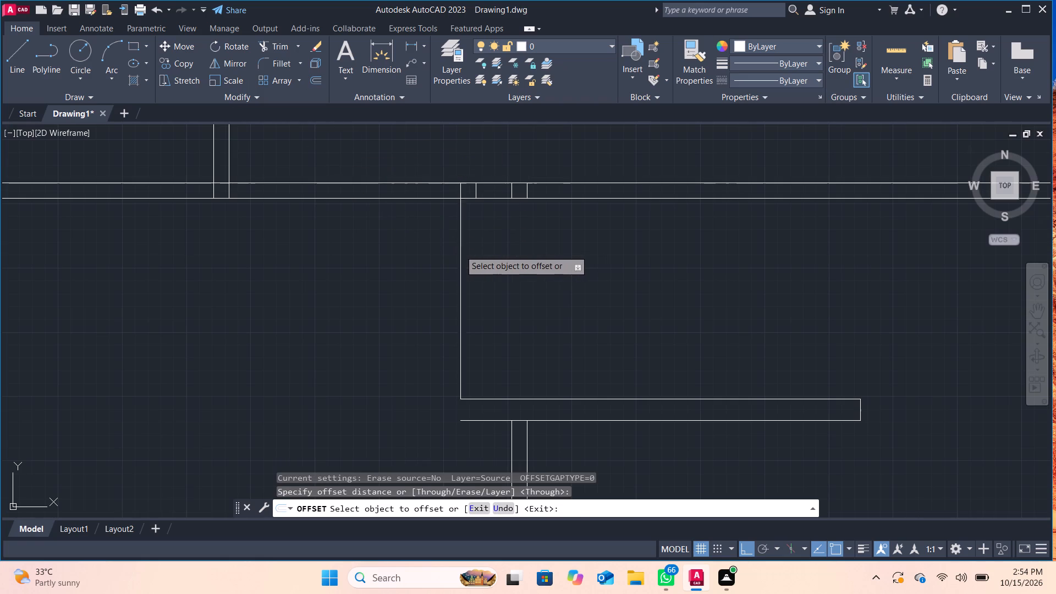
text(1')
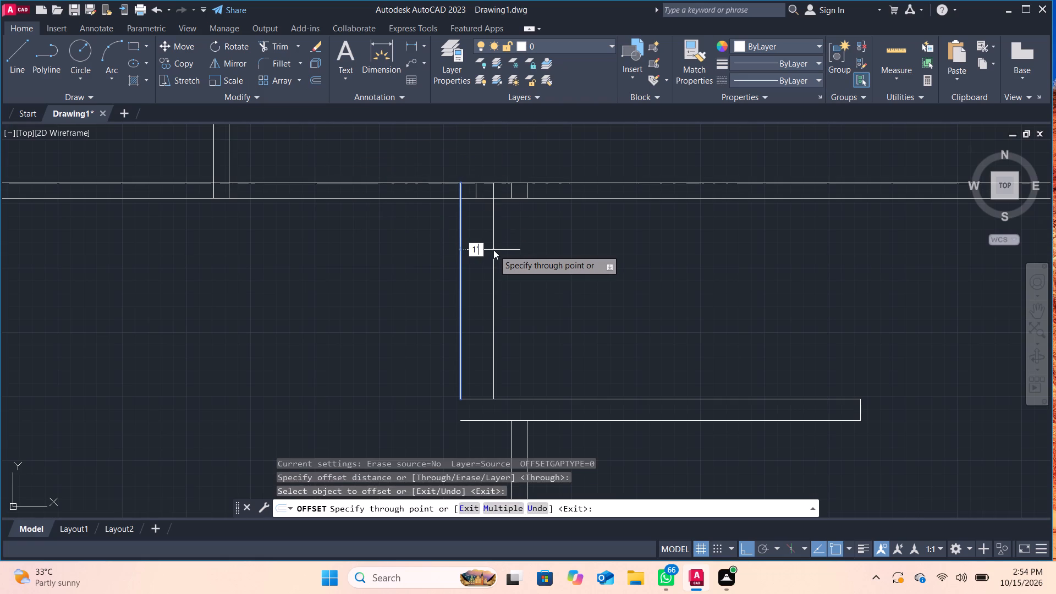
key(Return)
click(524, 260)
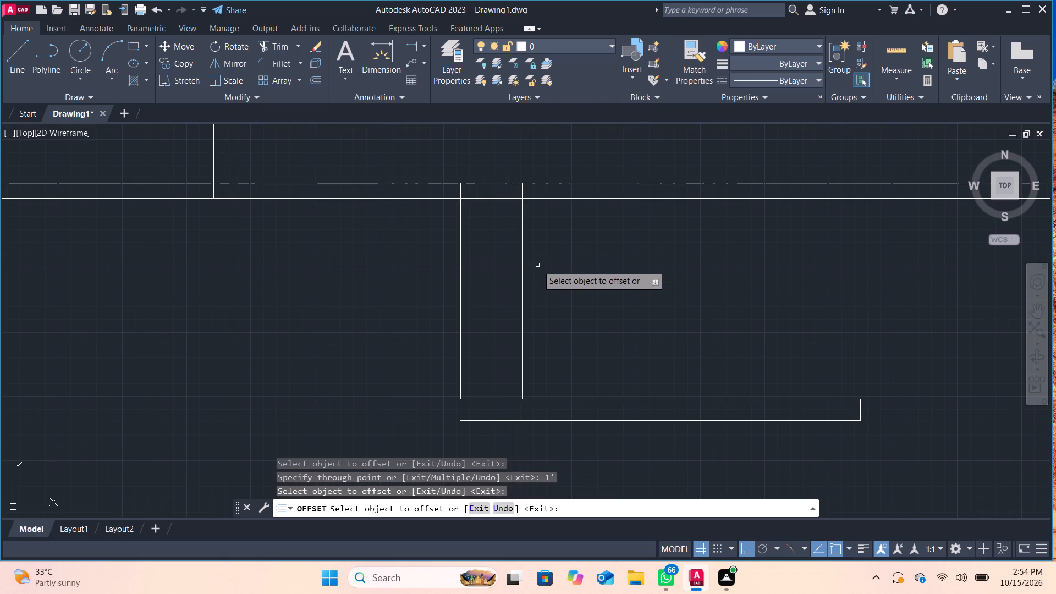
click(522, 266)
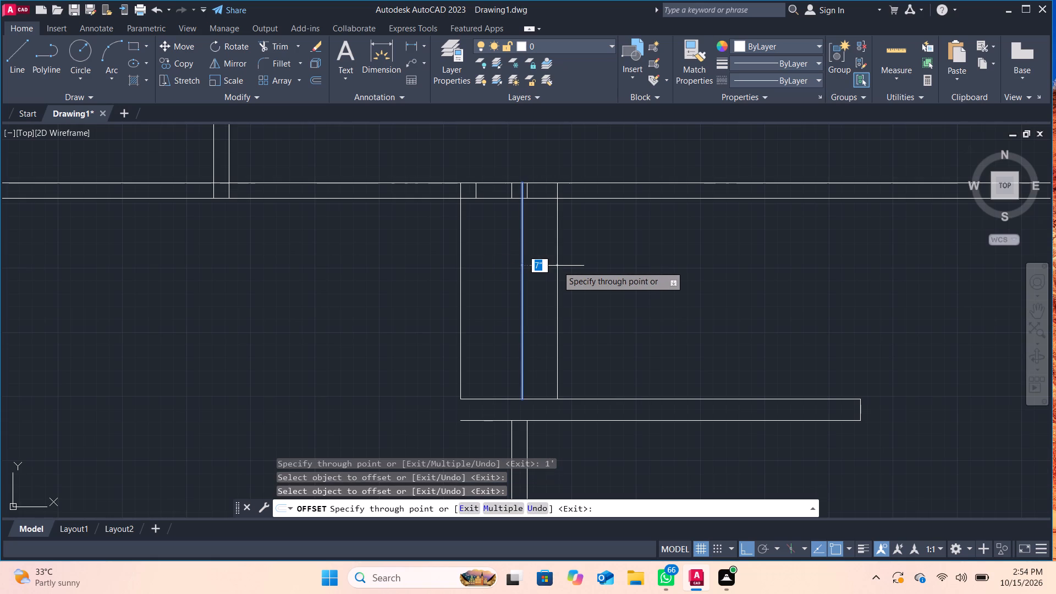
text(1')
key(Return)
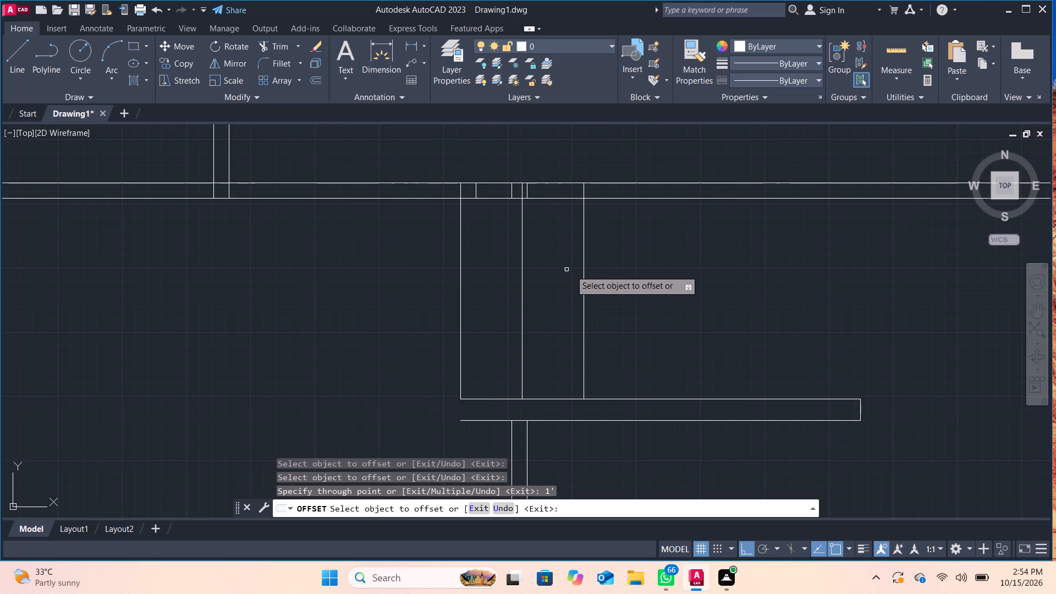
Continue the row with three more vertical lines, each offset 1' to the right of the previous one.
click(585, 272)
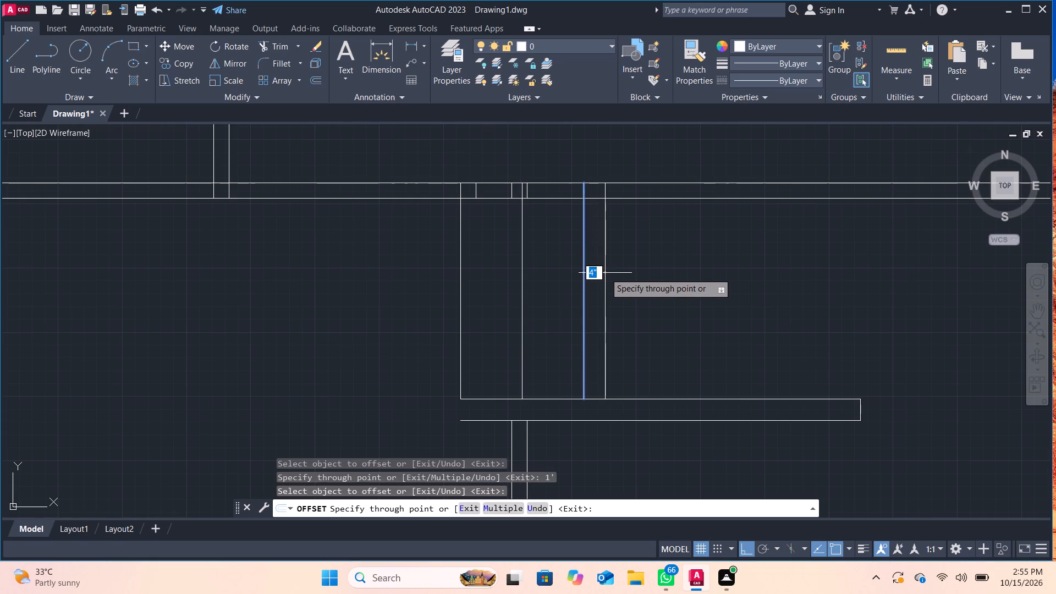
text(1')
key(Return)
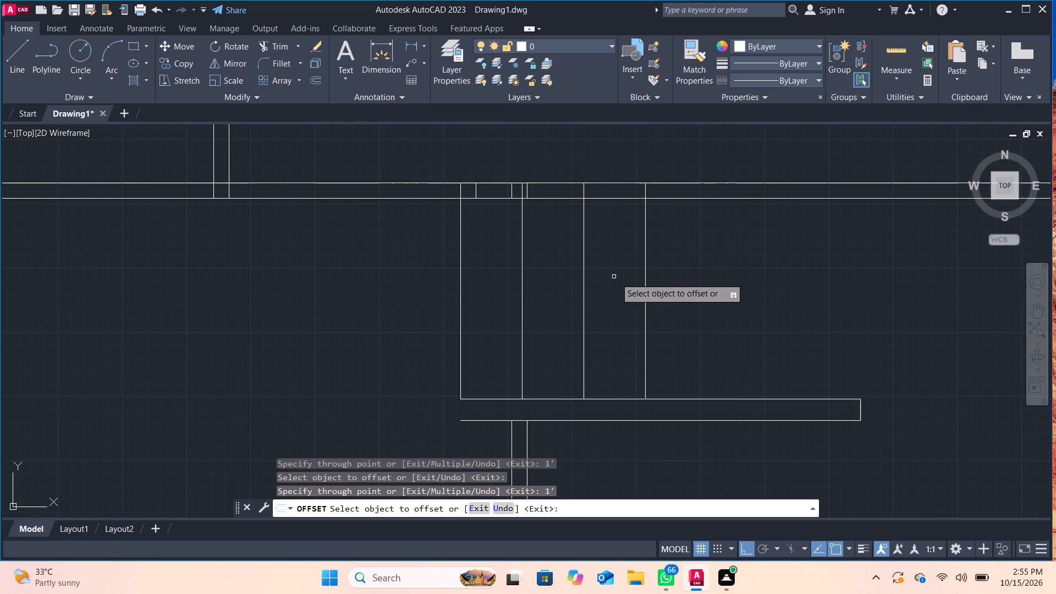
click(645, 284)
text(1')
key(Return)
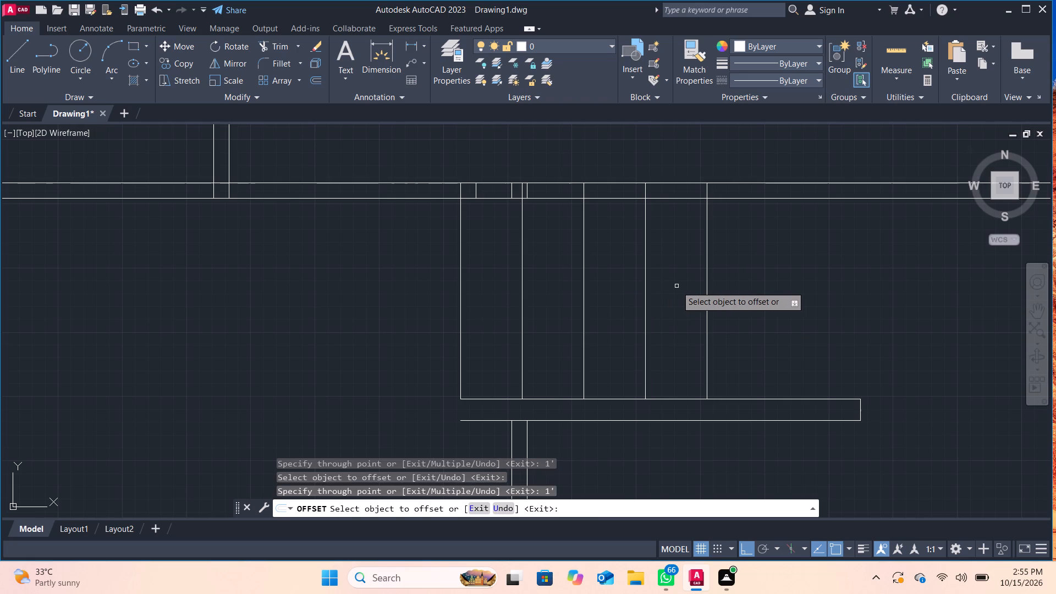
click(712, 287)
click(705, 289)
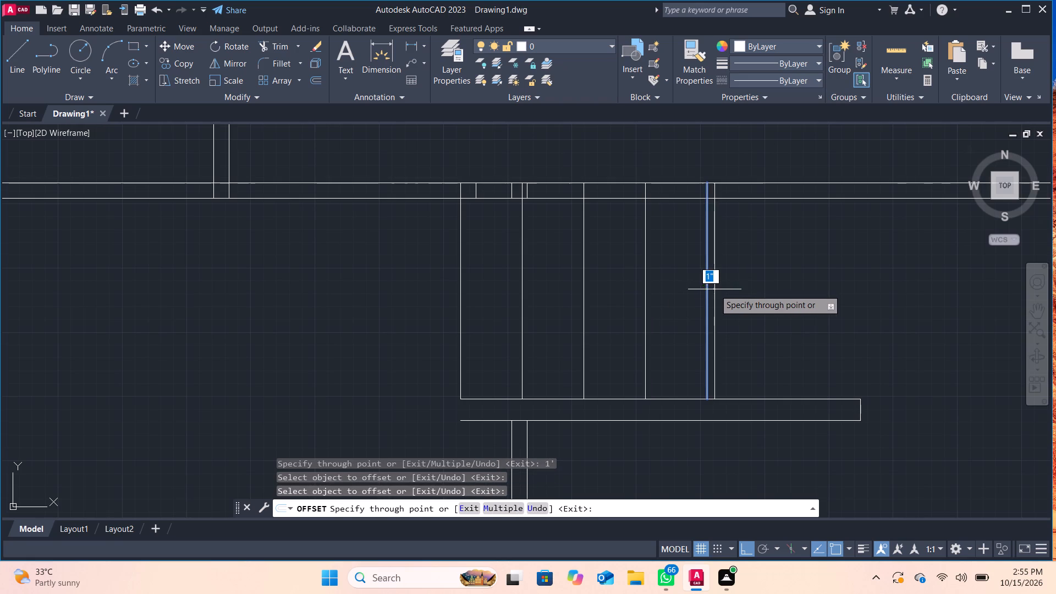
text(1')
key(Return)
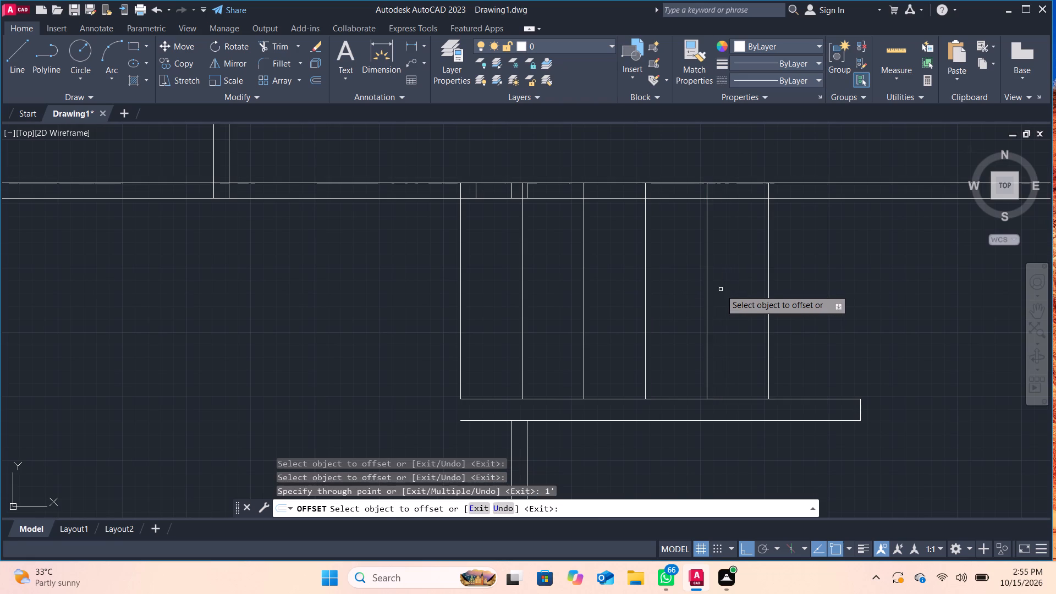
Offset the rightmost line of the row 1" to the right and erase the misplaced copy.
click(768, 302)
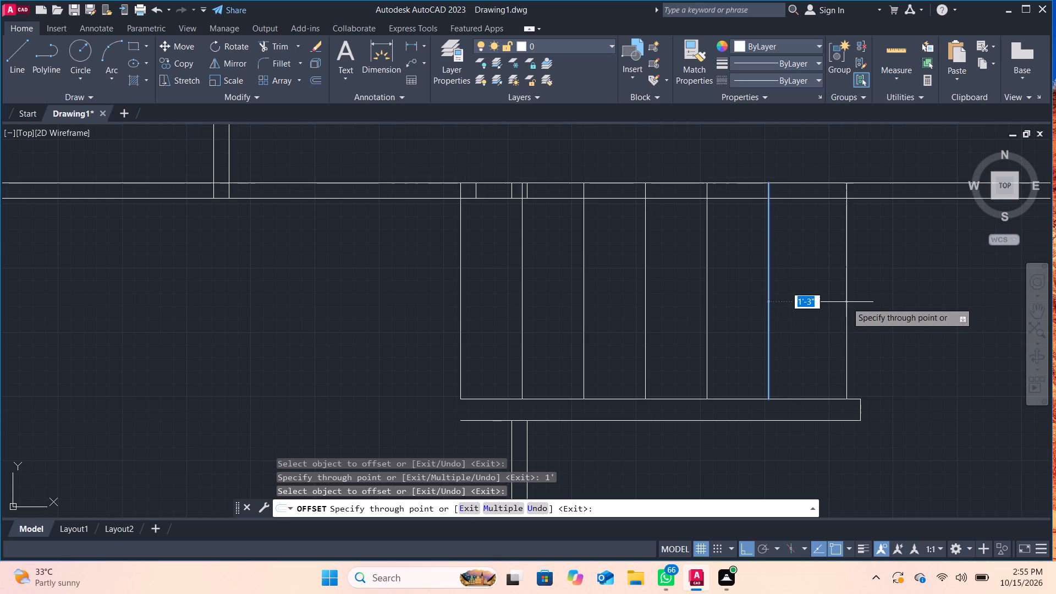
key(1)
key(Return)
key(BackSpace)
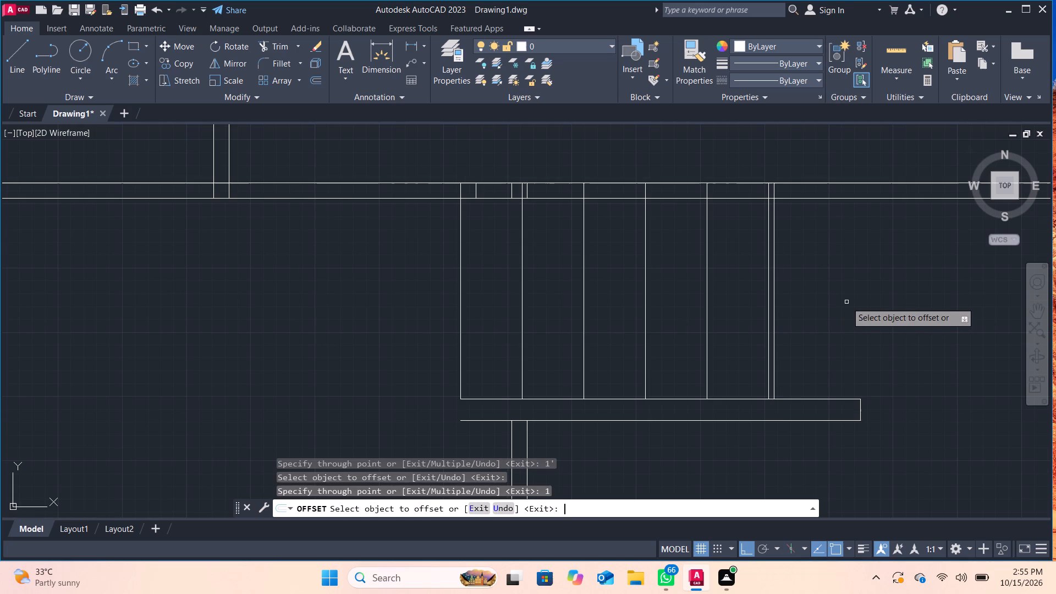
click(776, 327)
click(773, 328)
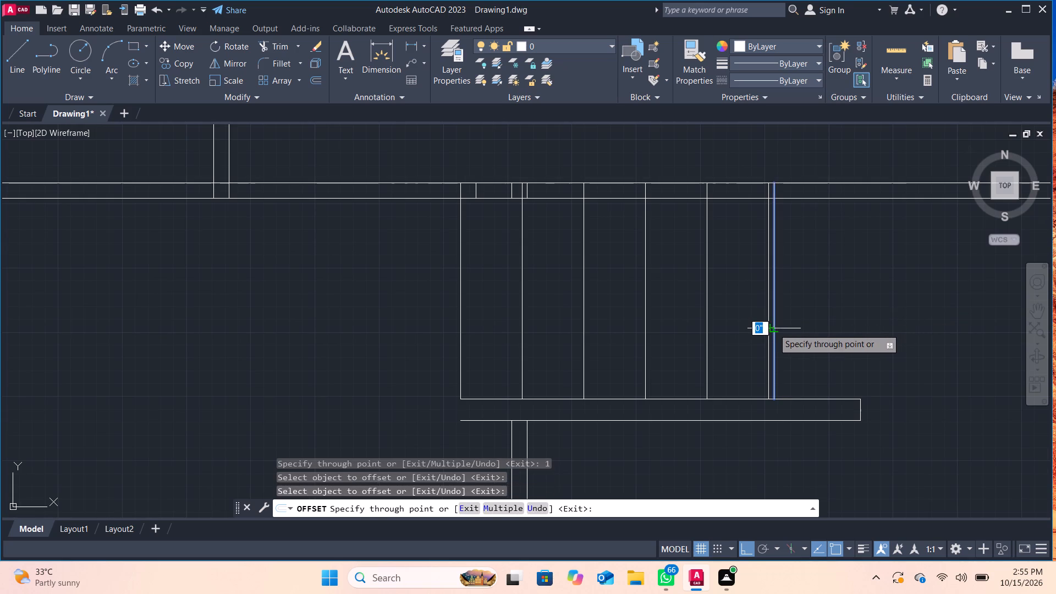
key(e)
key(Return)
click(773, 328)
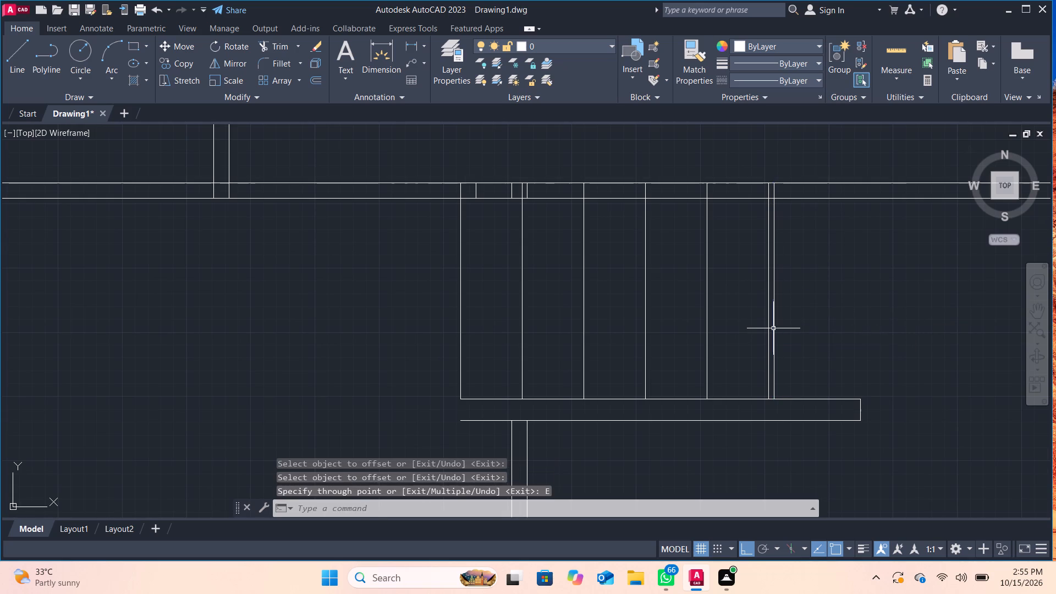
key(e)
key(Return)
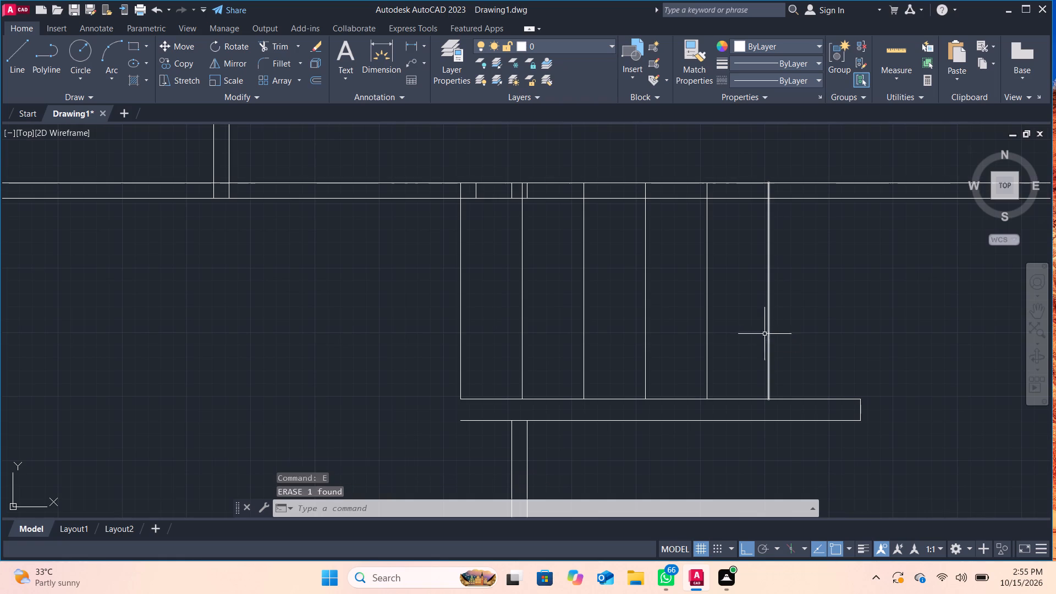
Offset the rightmost line of the row 1' to the right using the Through option.
key(o)
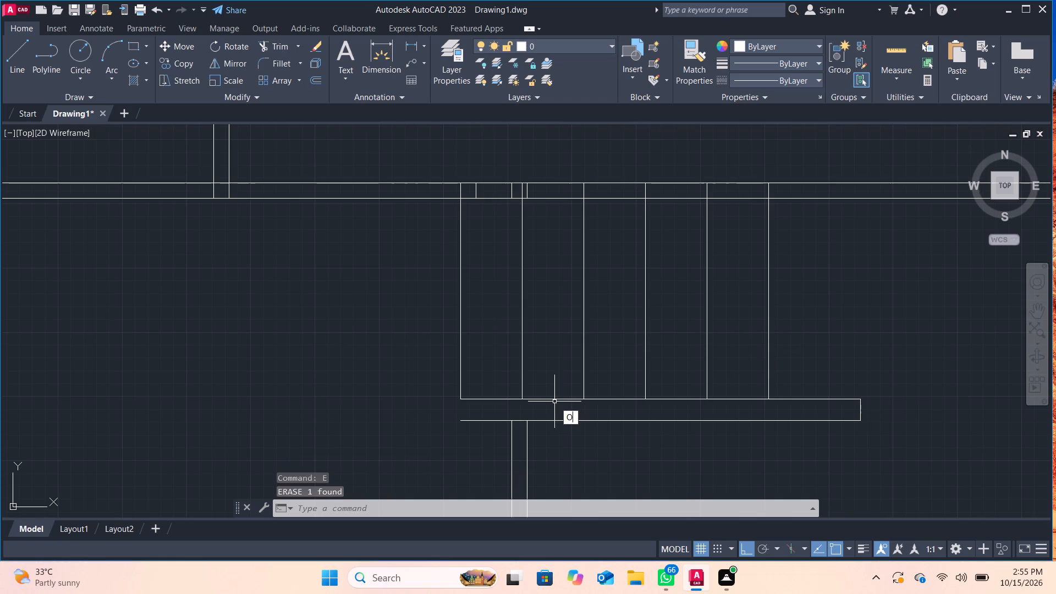
click(599, 426)
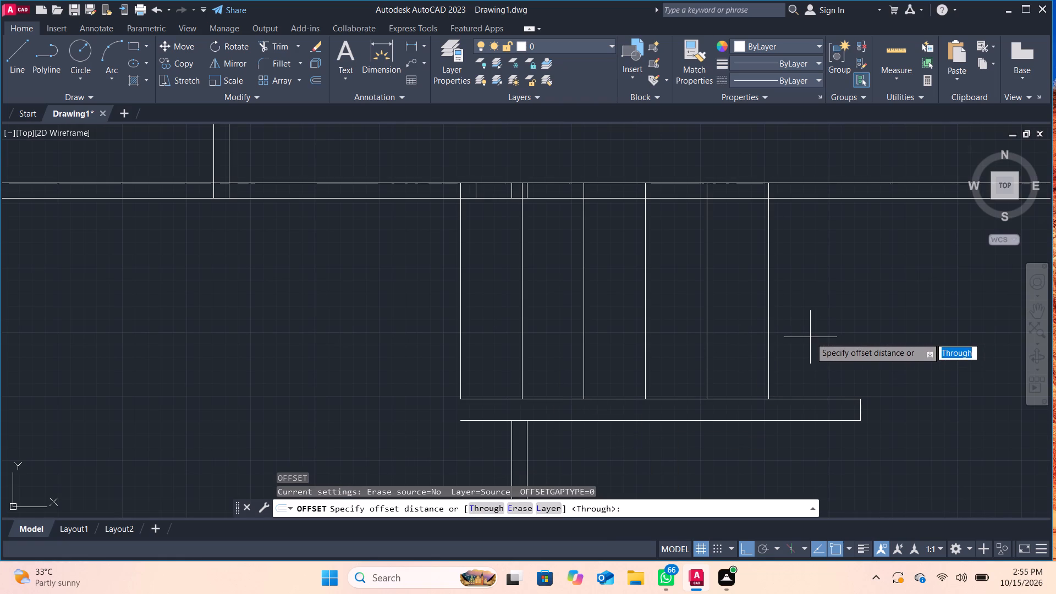
key(Return)
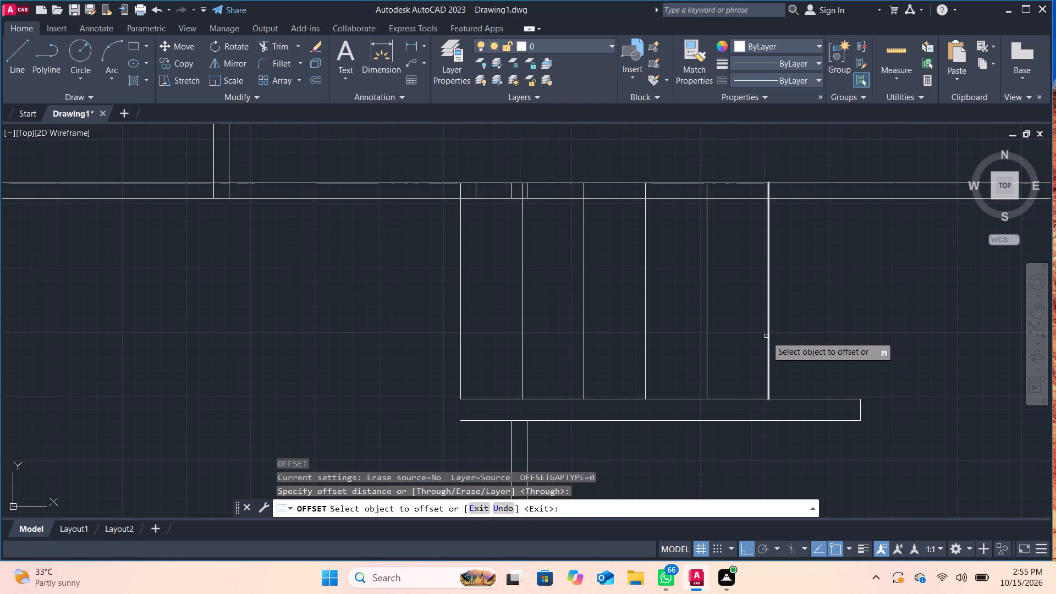
click(766, 336)
click(768, 337)
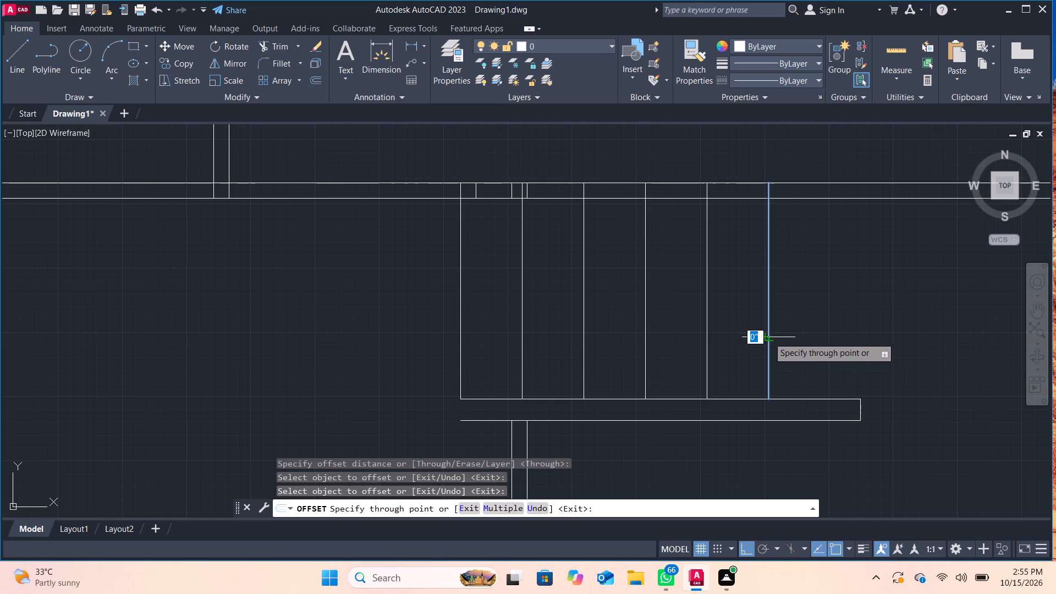
text(1')
key(Return)
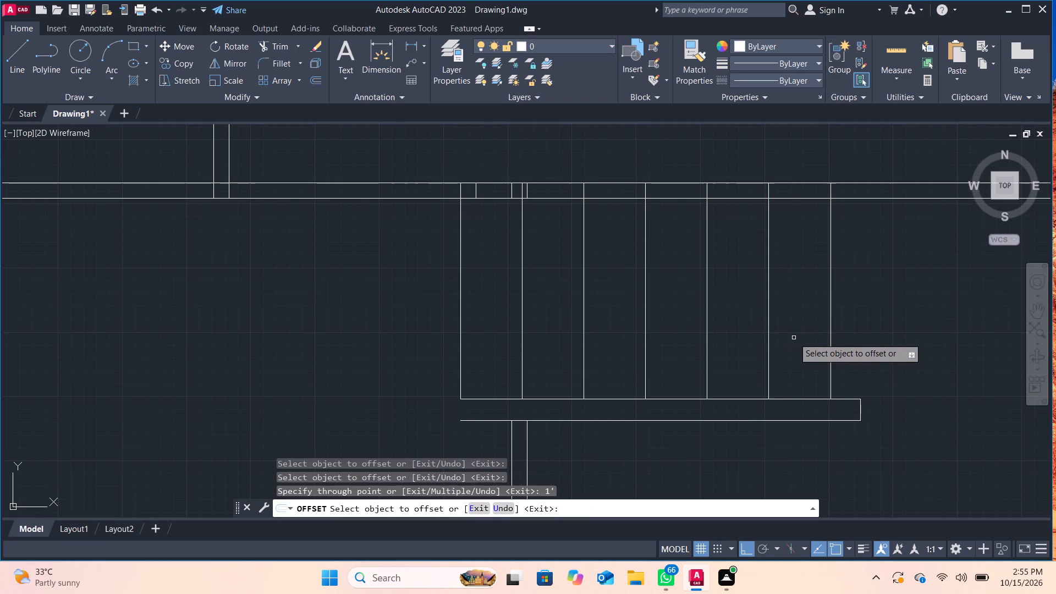
scroll(799, 367, down, 1)
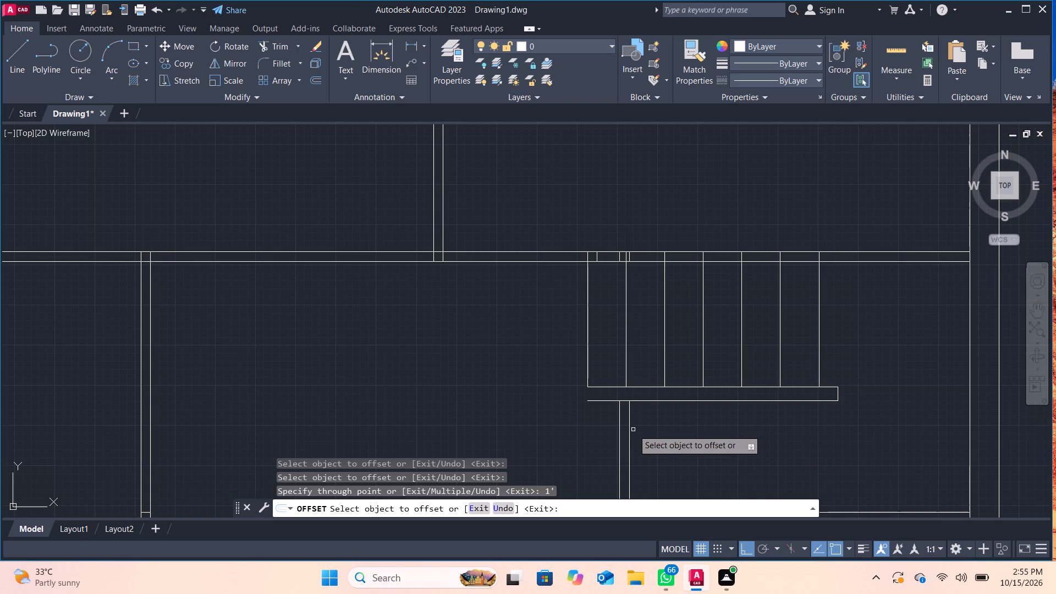
click(595, 427)
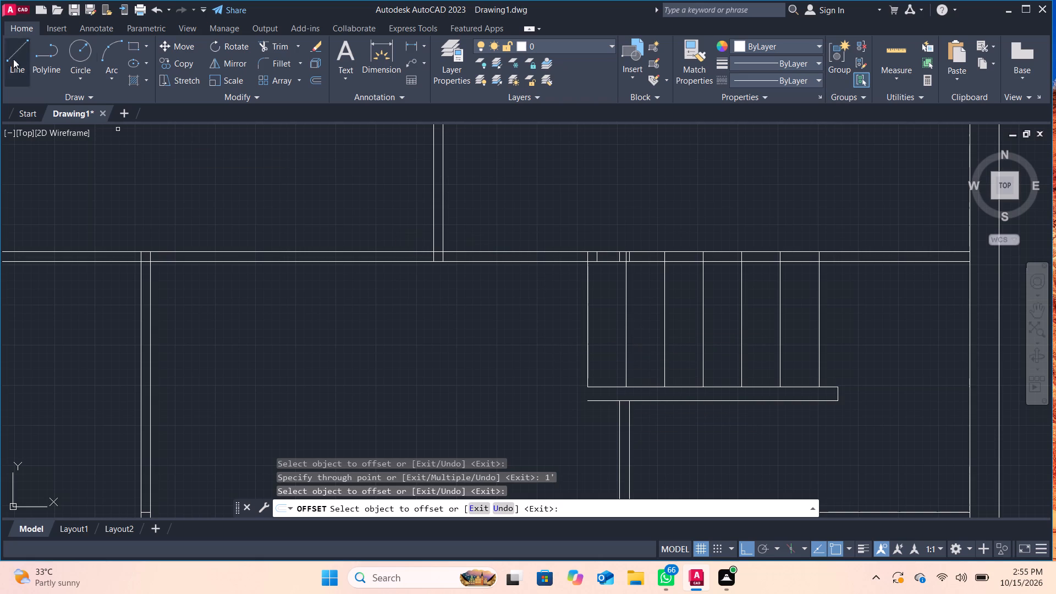
Trim the six offset vertical lines between the long horizontal partition and the narrow strip with a fence across them.
click(275, 50)
drag(617, 309, 635, 309)
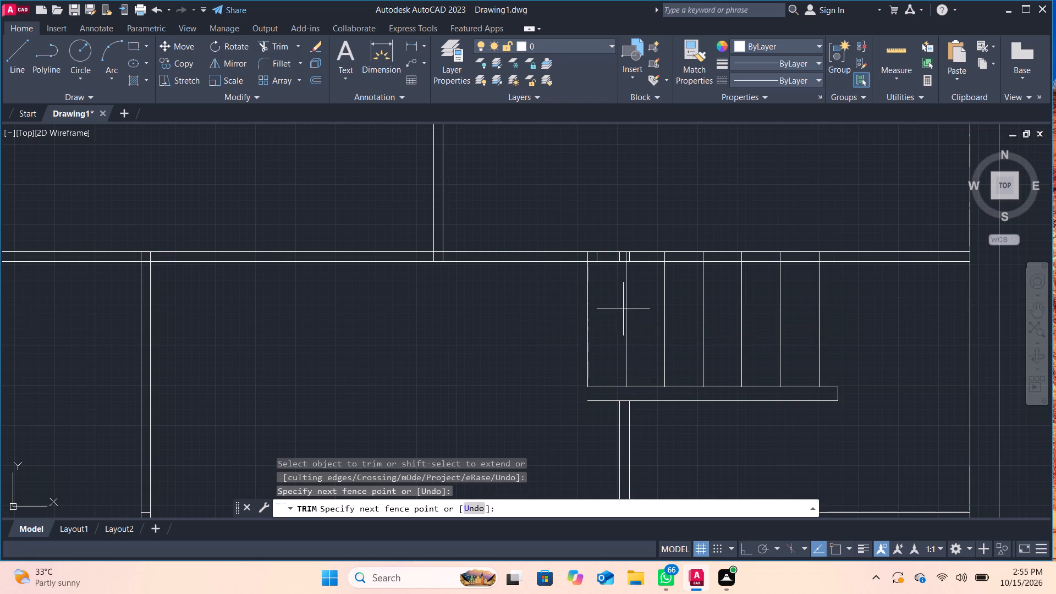
drag(635, 309, 824, 305)
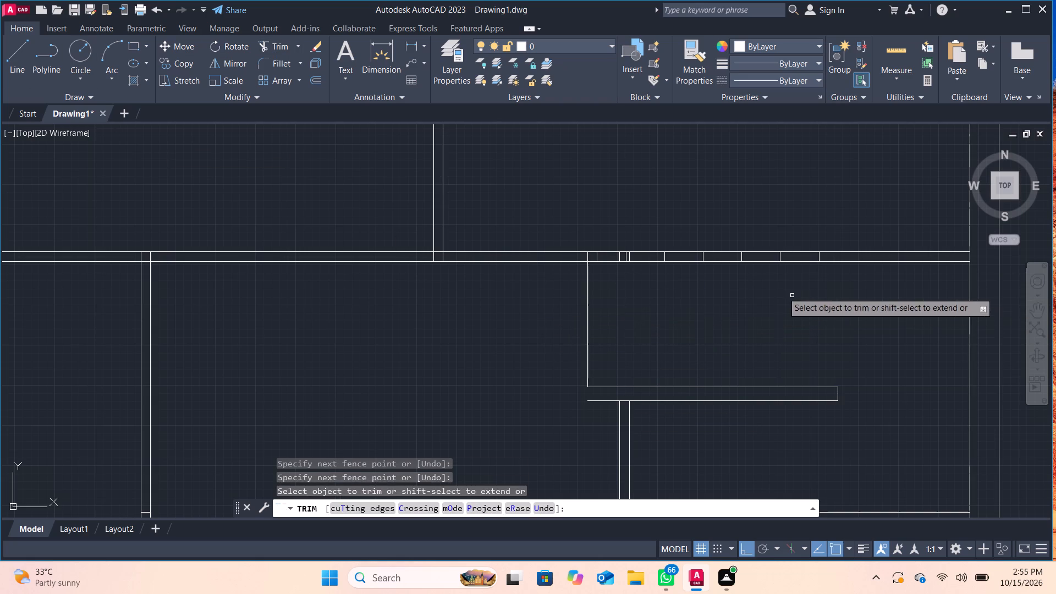
Trim away the short vertical stubs left between the two lines of the long horizontal partition with fences across them.
scroll(647, 267, up, 2)
drag(561, 240, 721, 245)
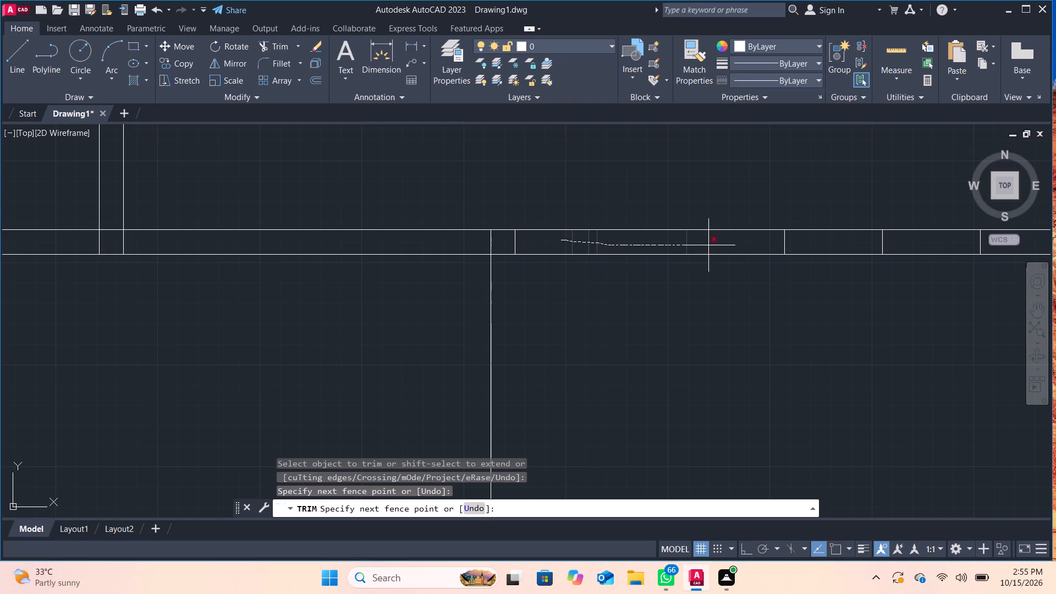
drag(721, 245, 919, 243)
scroll(917, 243, down, 1)
middle_drag(917, 243, 870, 250)
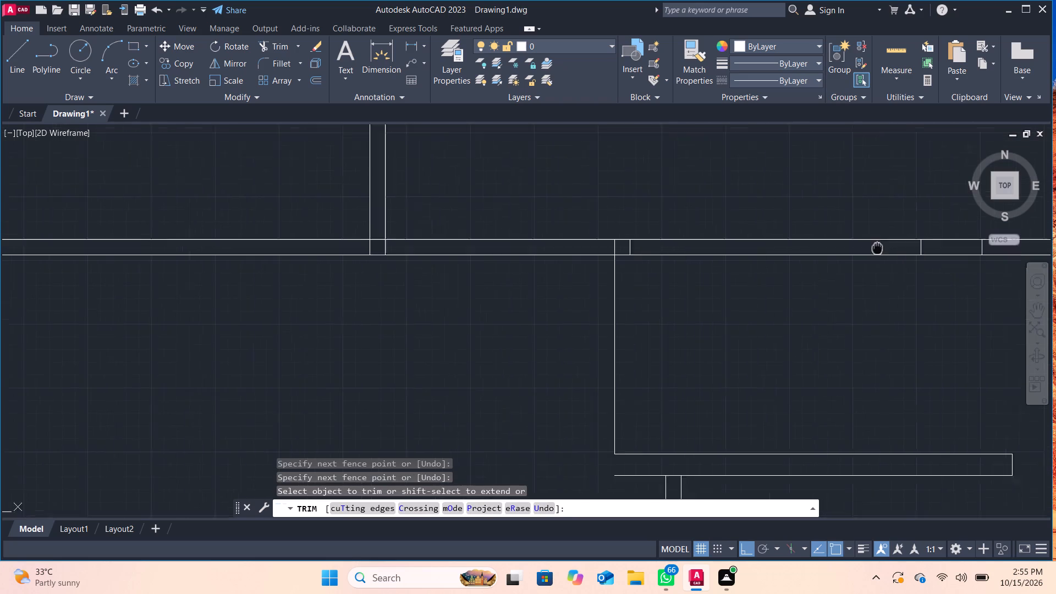
middle_drag(870, 250, 527, 246)
drag(547, 244, 643, 248)
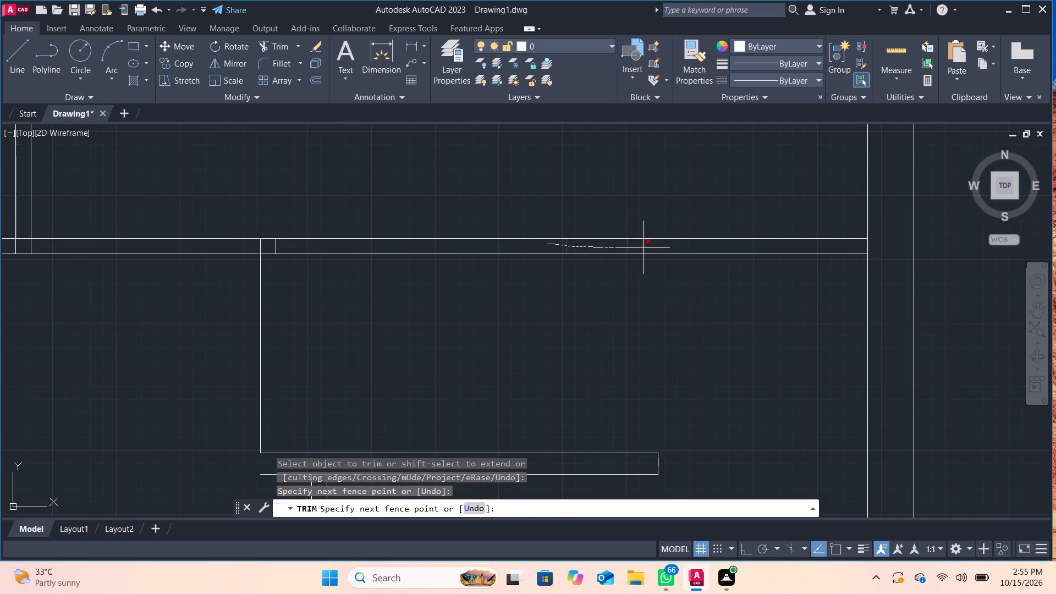
drag(643, 248, 646, 248)
scroll(457, 348, down, 2)
middle_drag(457, 348, 572, 274)
scroll(553, 281, up, 2)
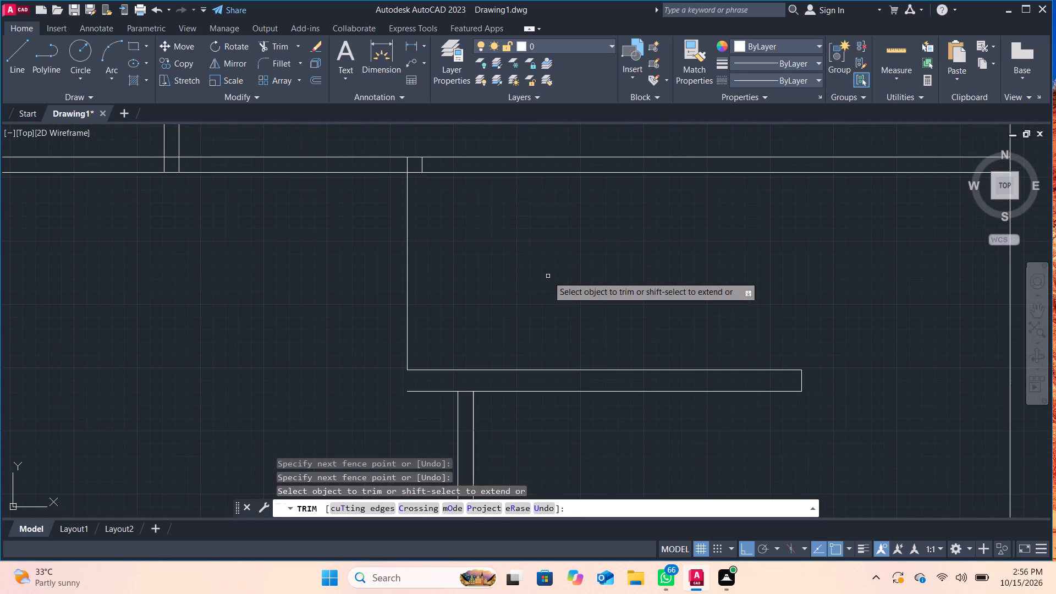
click(421, 164)
click(404, 165)
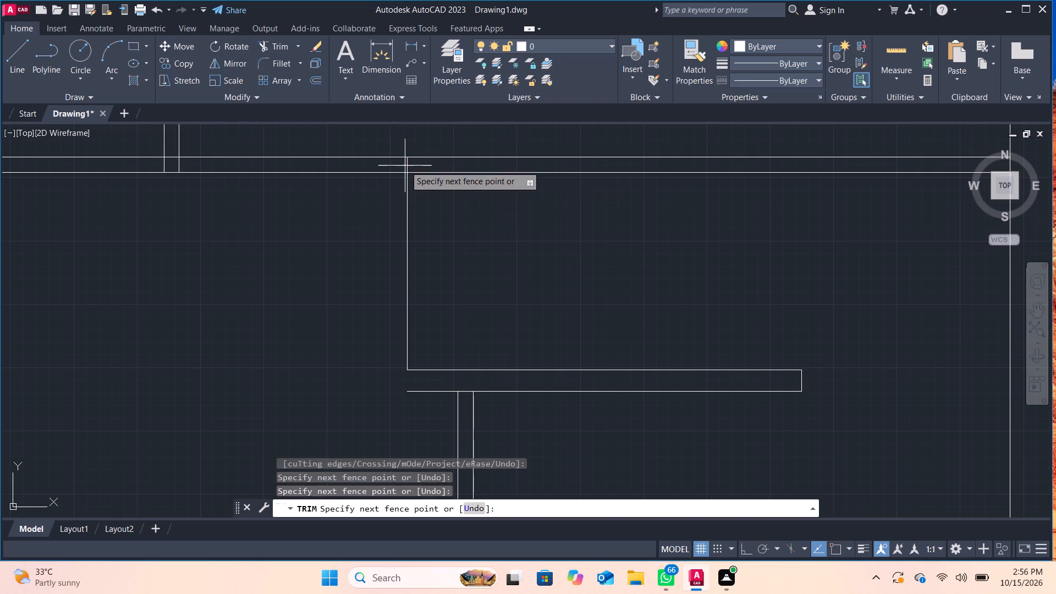
click(424, 166)
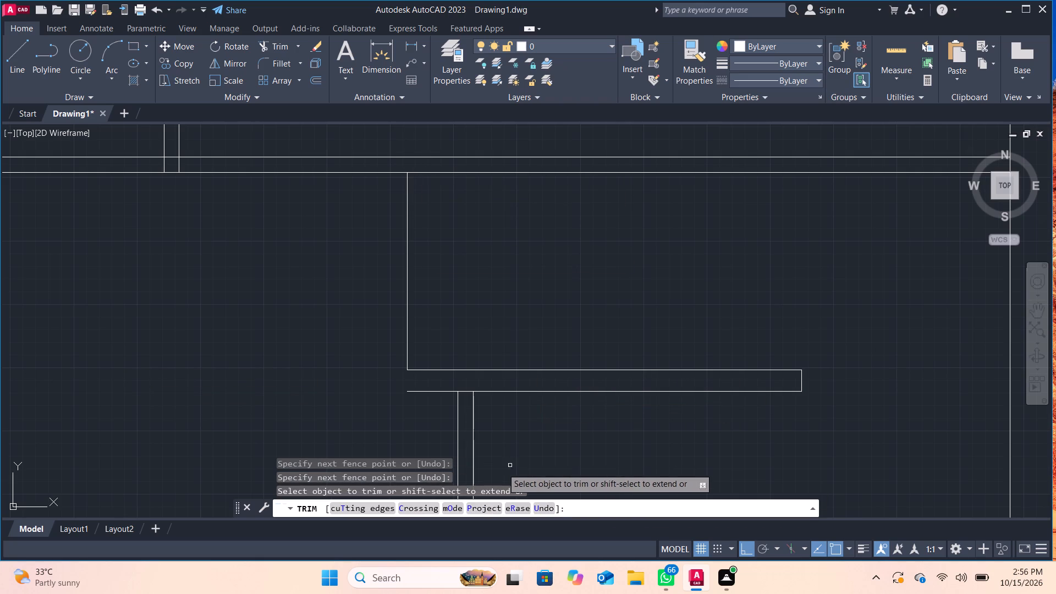
Trim away the left line of the vertical partition pair directly below the narrow strip.
scroll(408, 474, down, 1)
scroll(476, 335, down, 2)
scroll(476, 335, up, 1)
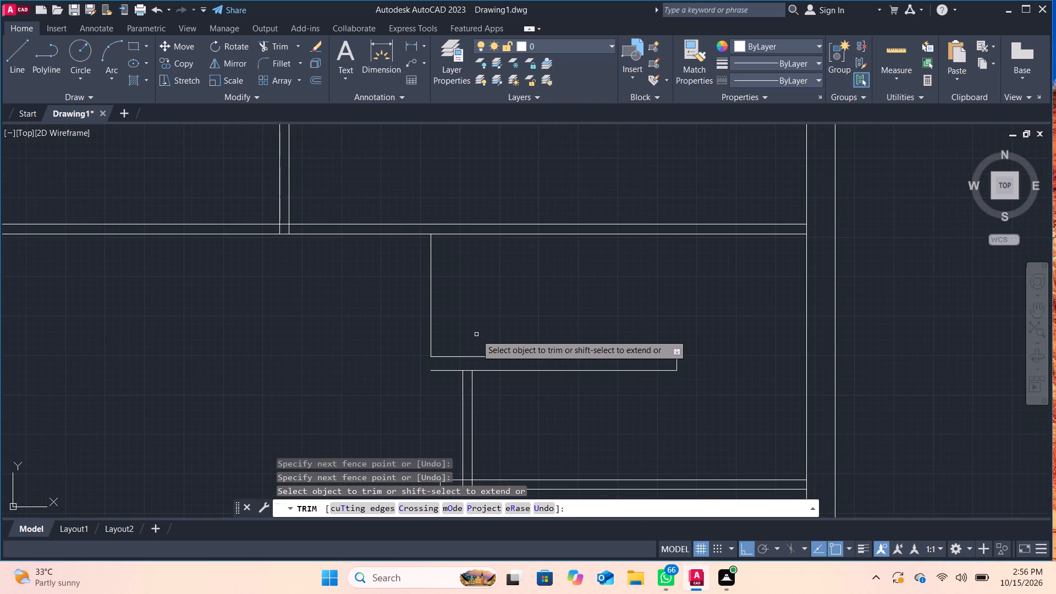
scroll(477, 332, up, 1)
click(452, 415)
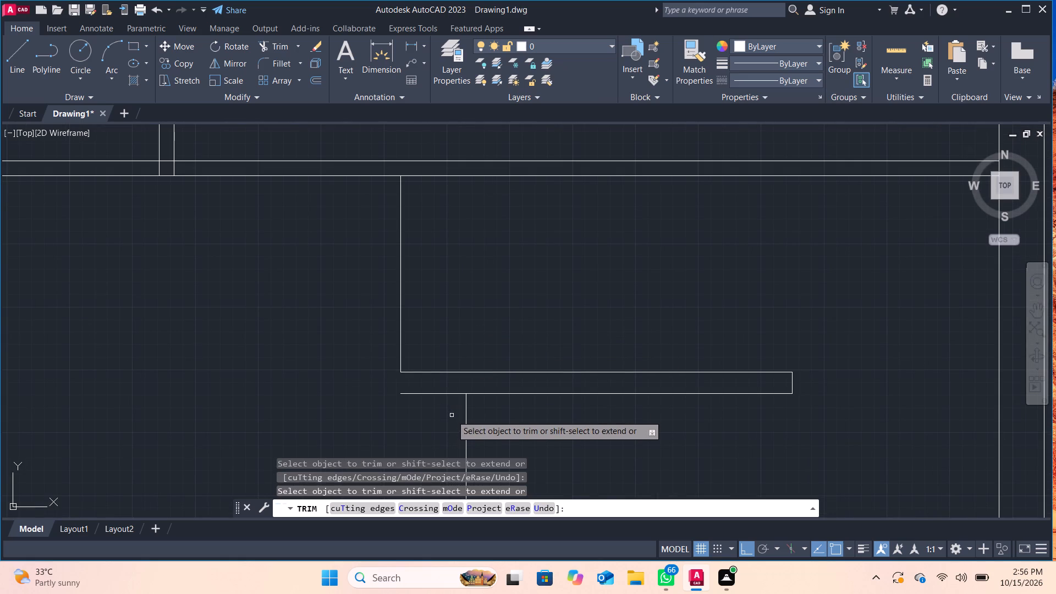
Draw a vertical line about 3'-3" long from the strip's top edge up to the partition, aligned with the vertical line below the strip.
click(30, 59)
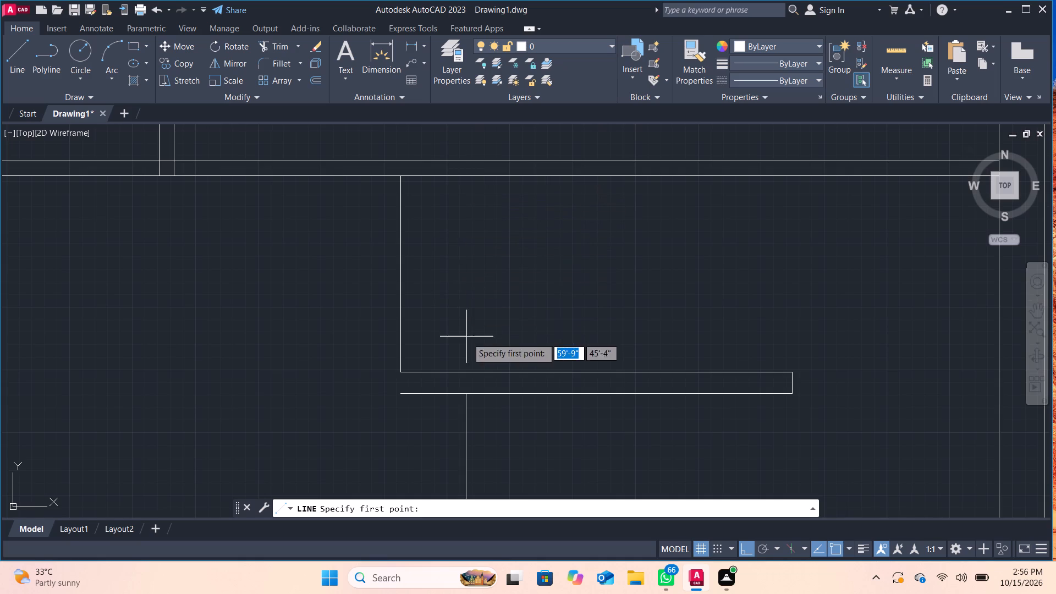
click(466, 372)
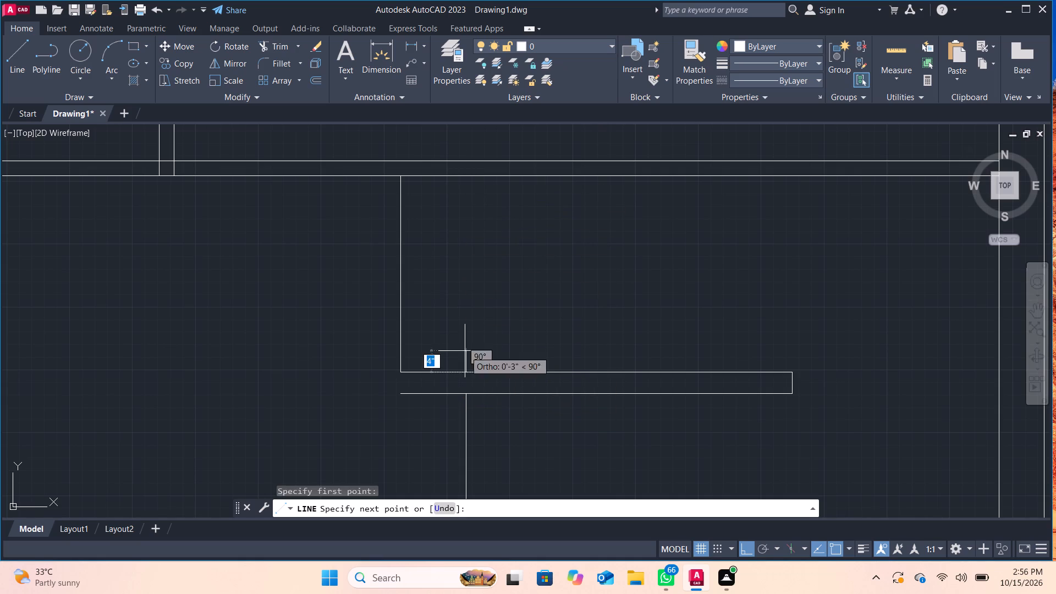
click(467, 175)
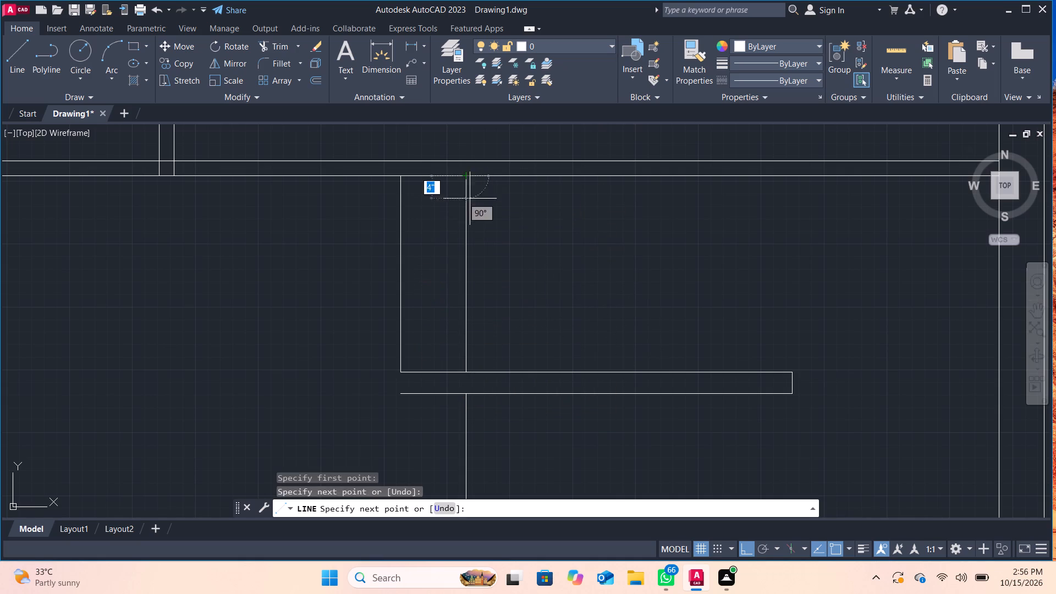
key(Return)
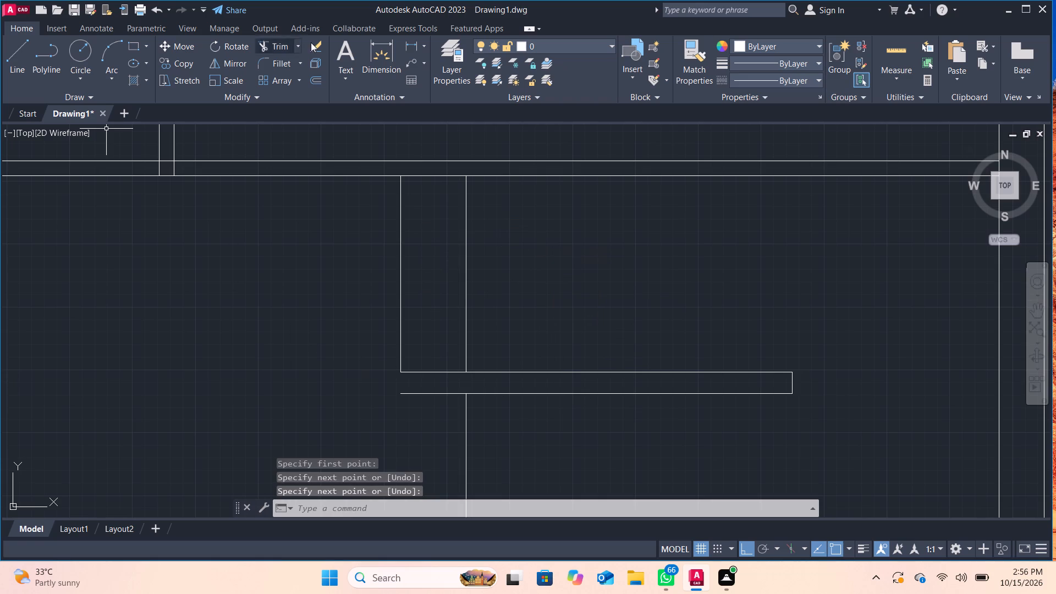
Quick-measure the distances around the new vertical line above the strip.
click(887, 53)
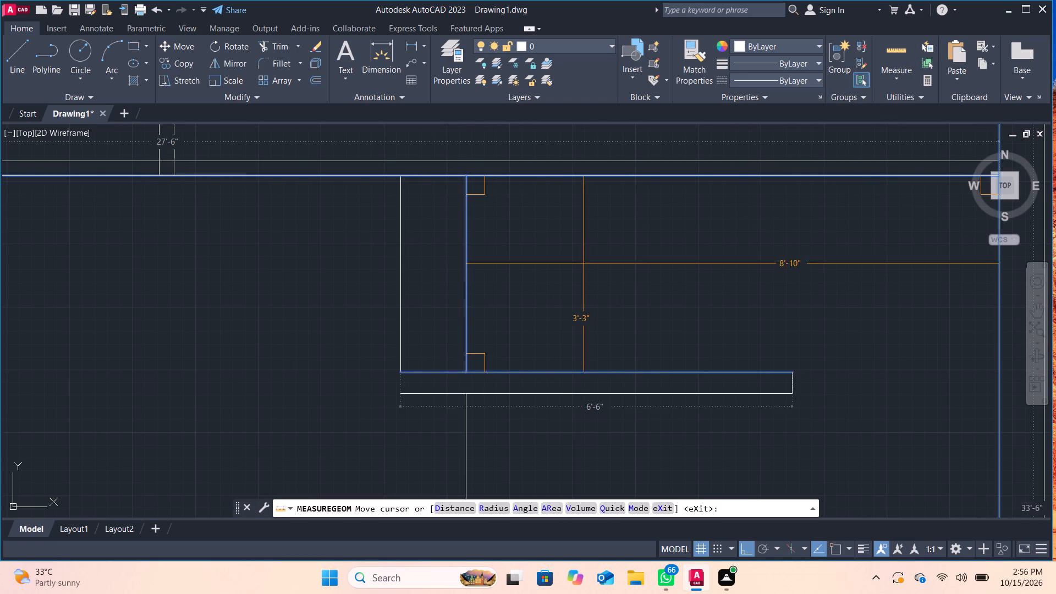
key(Escape)
Offset the new vertical line above the strip 1'1" to the right using the Through and Multiple options.
scroll(475, 428, down, 1)
middle_drag(475, 428, 435, 389)
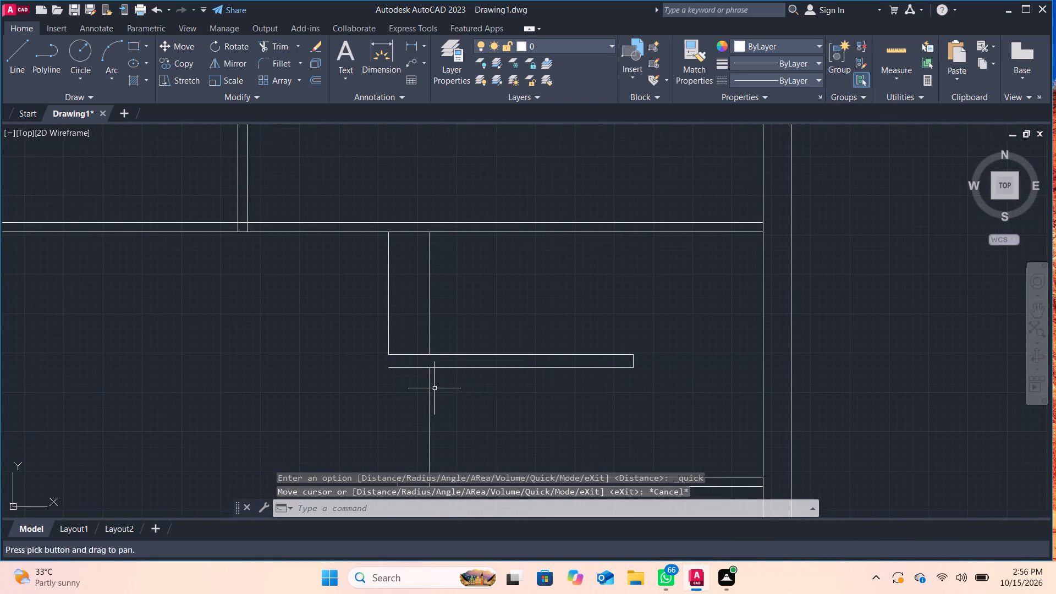
scroll(434, 388, up, 1)
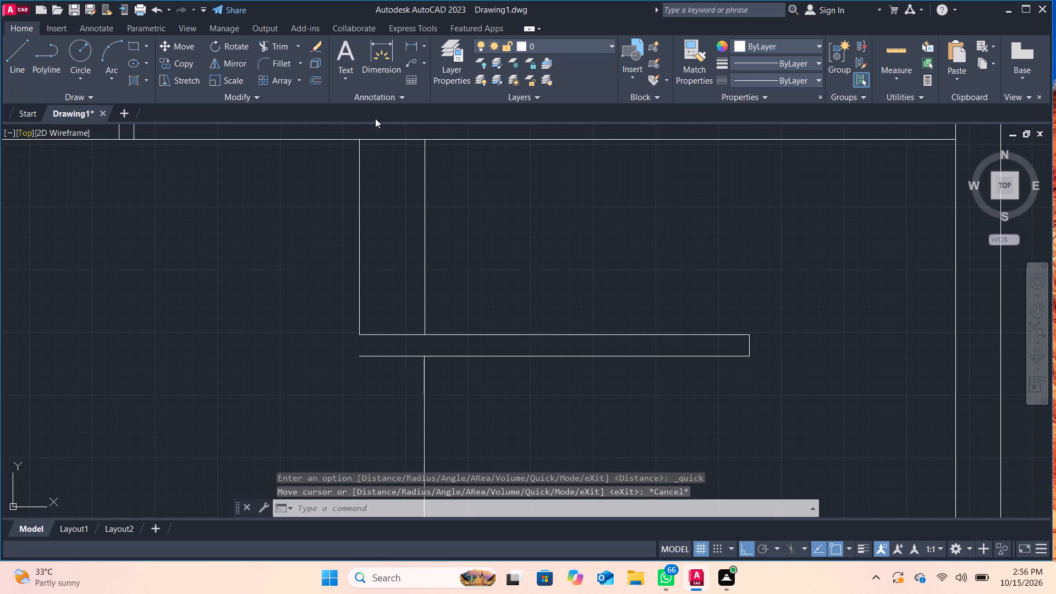
click(319, 80)
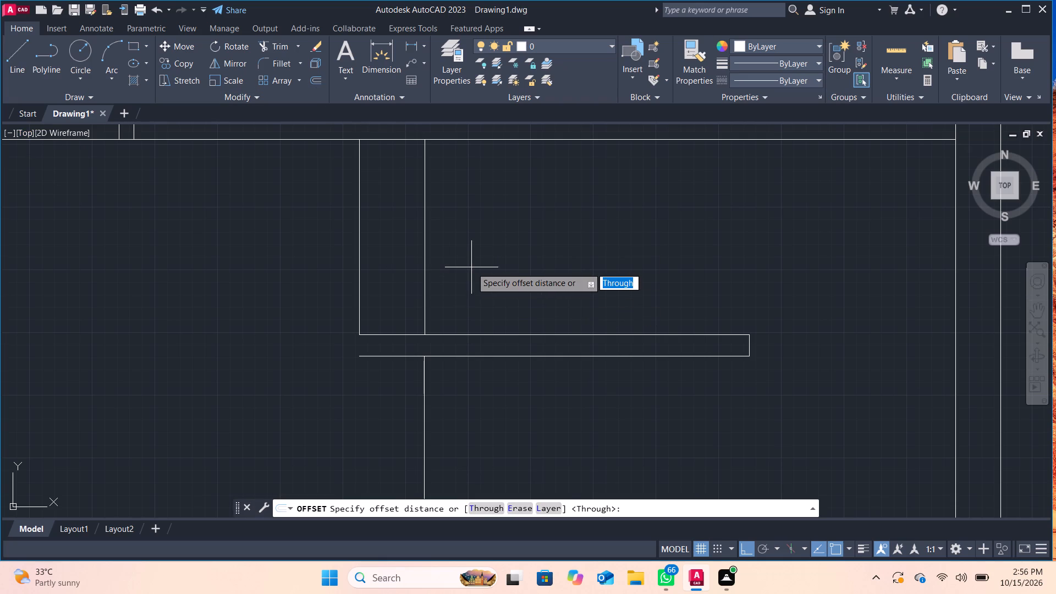
key(Return)
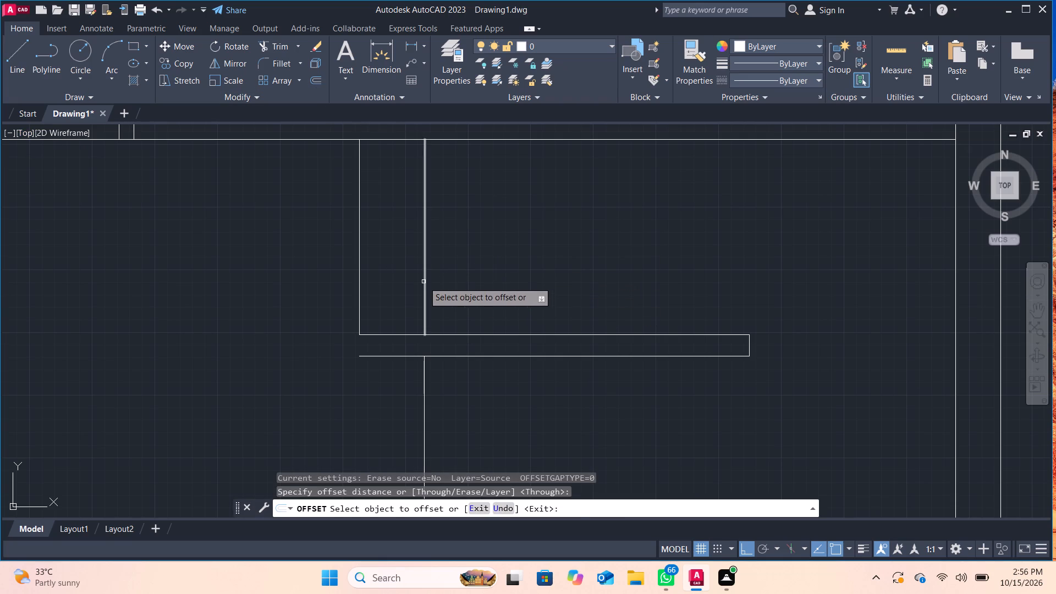
click(424, 282)
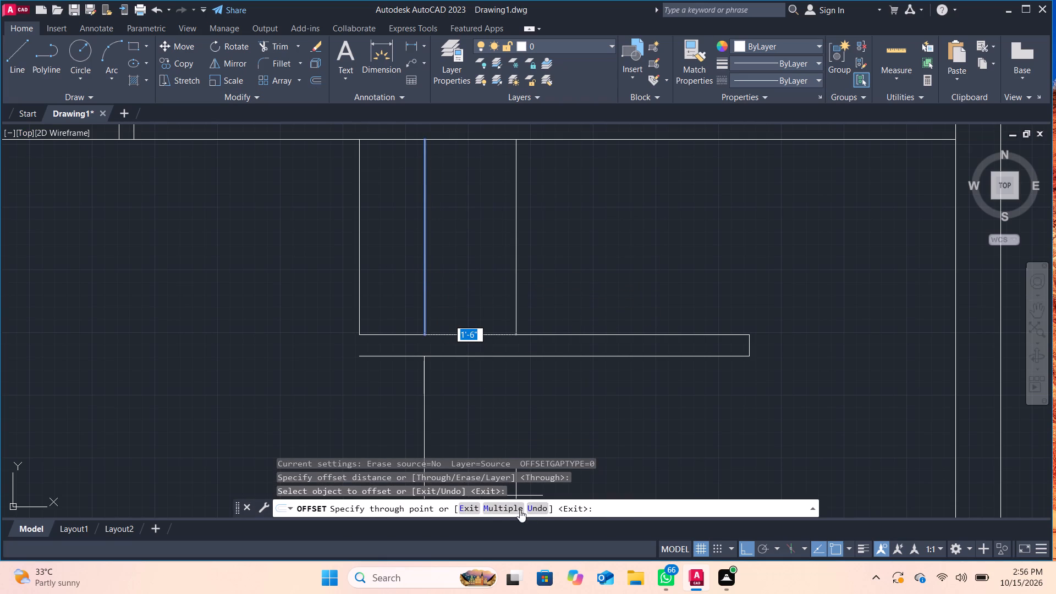
click(502, 508)
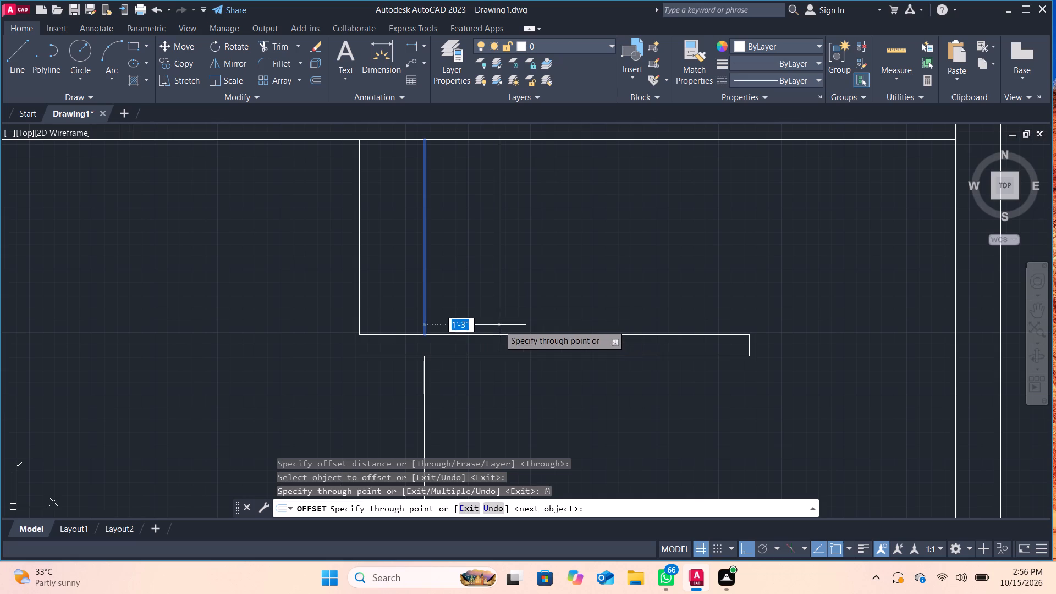
text(1')
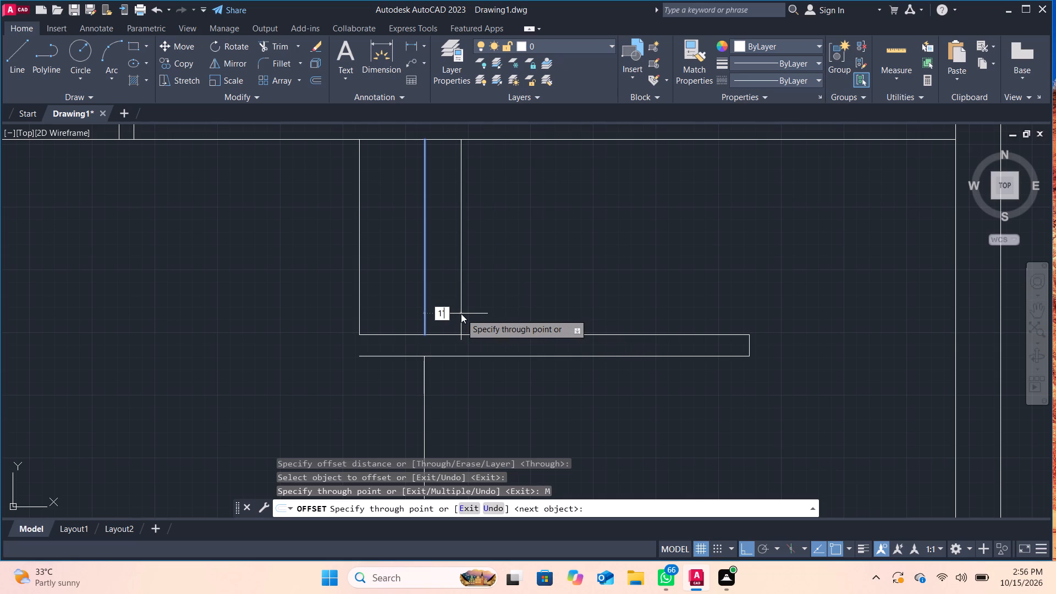
key(1)
key(shift+quotedbl)
key(Return)
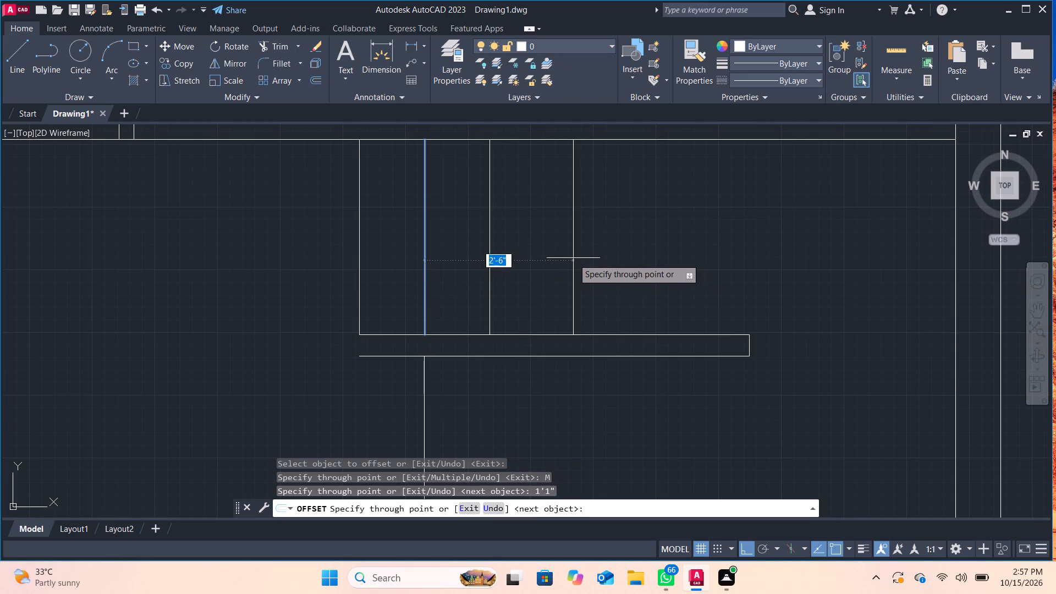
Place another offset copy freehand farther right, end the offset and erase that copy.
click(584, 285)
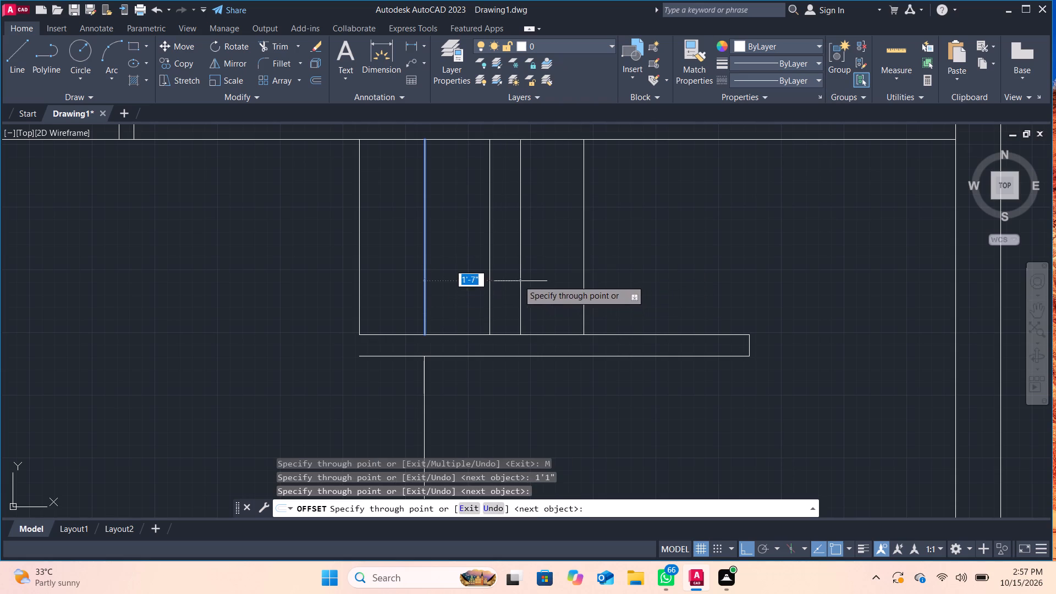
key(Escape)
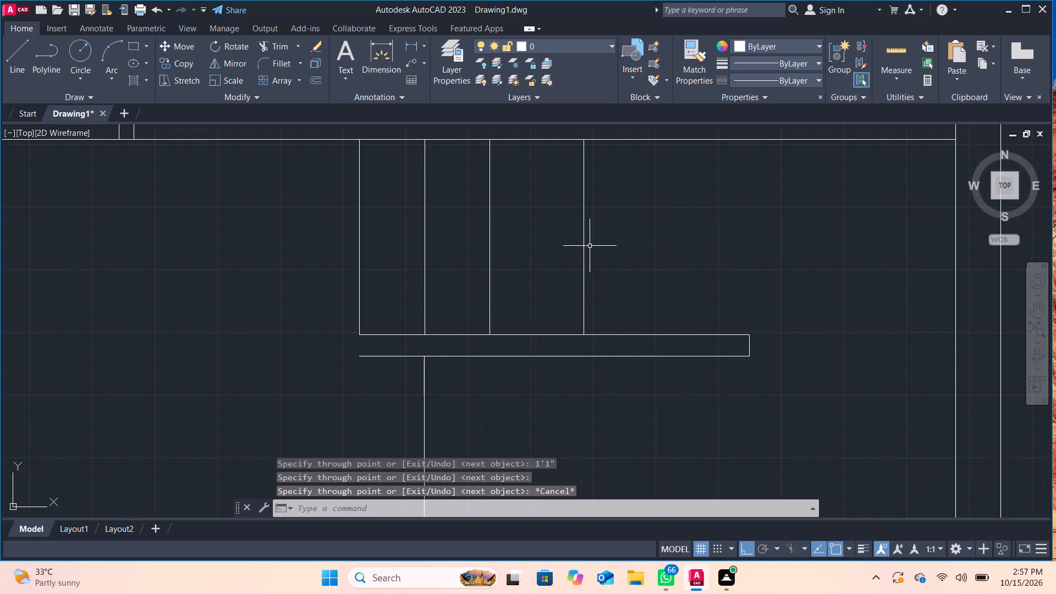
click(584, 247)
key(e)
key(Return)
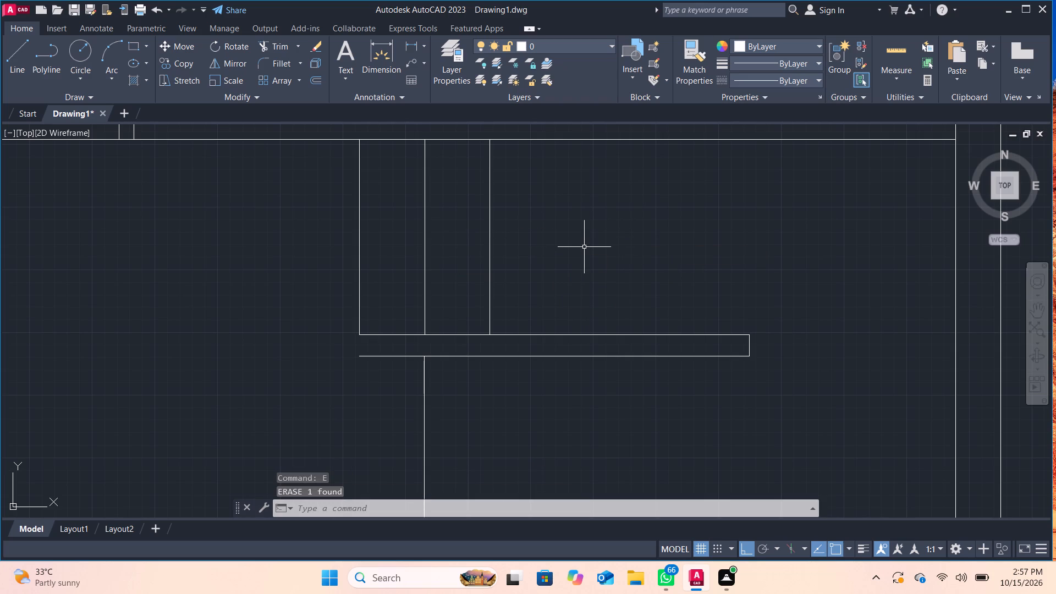
Draw a vertical line about 3'-3" long from the foot of the 1'1" offset line down across the strip to the lower horizontal partition.
scroll(499, 397, down, 1)
middle_drag(499, 397, 481, 338)
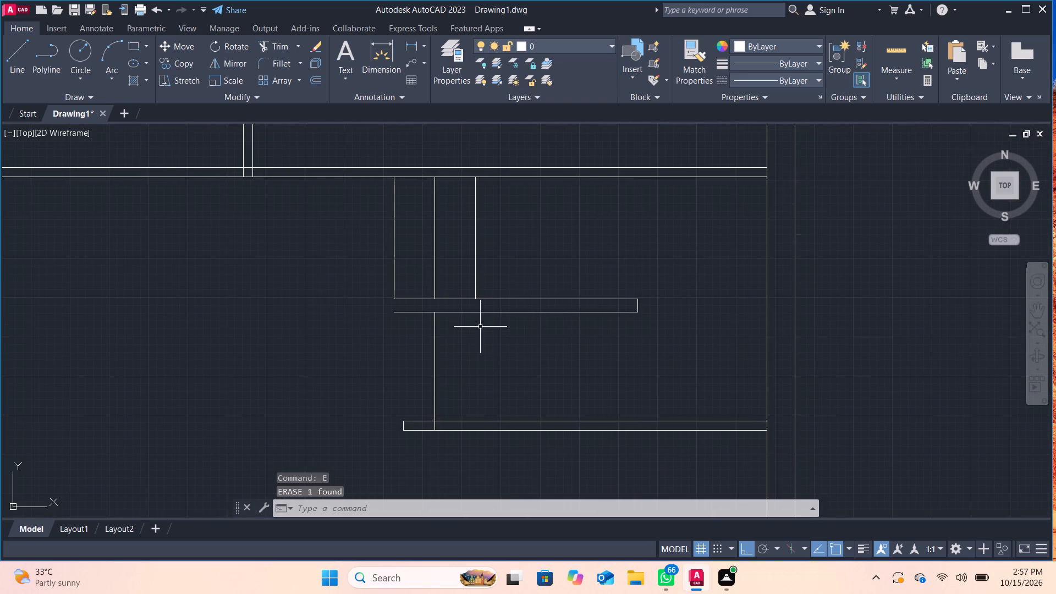
click(12, 41)
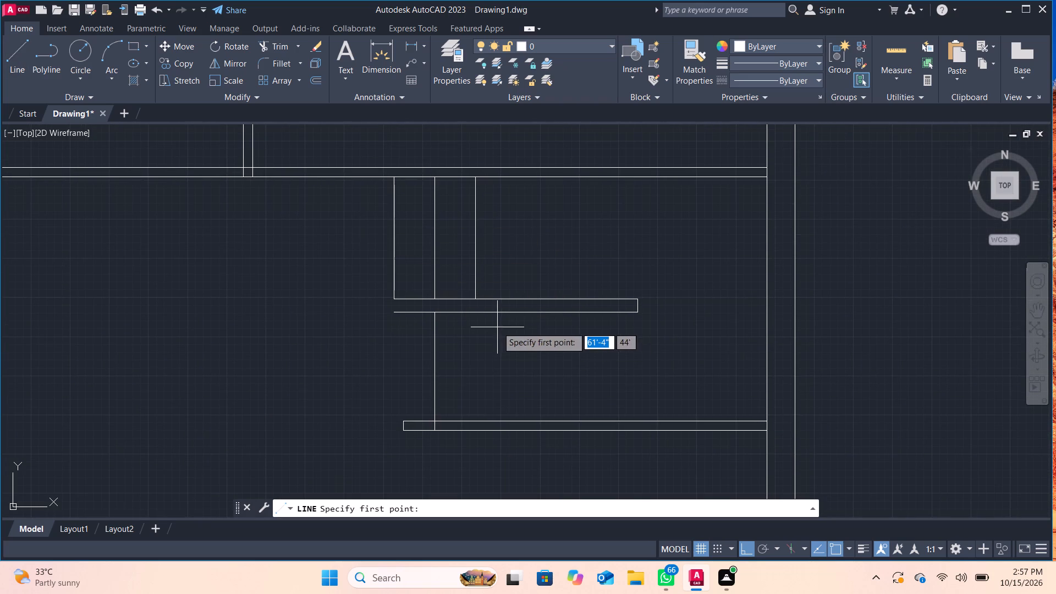
click(472, 300)
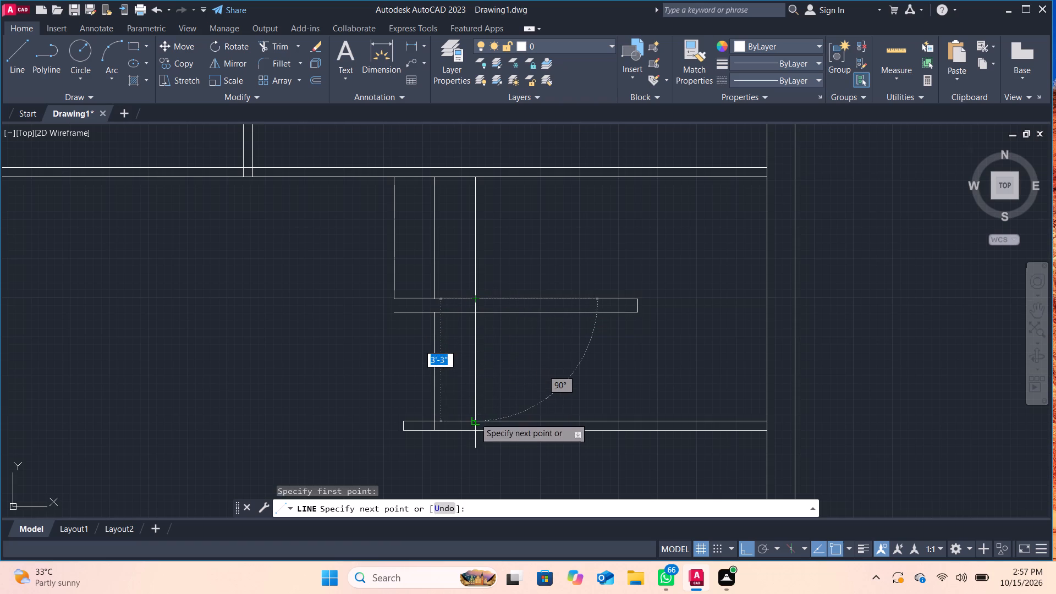
click(475, 424)
key(Return)
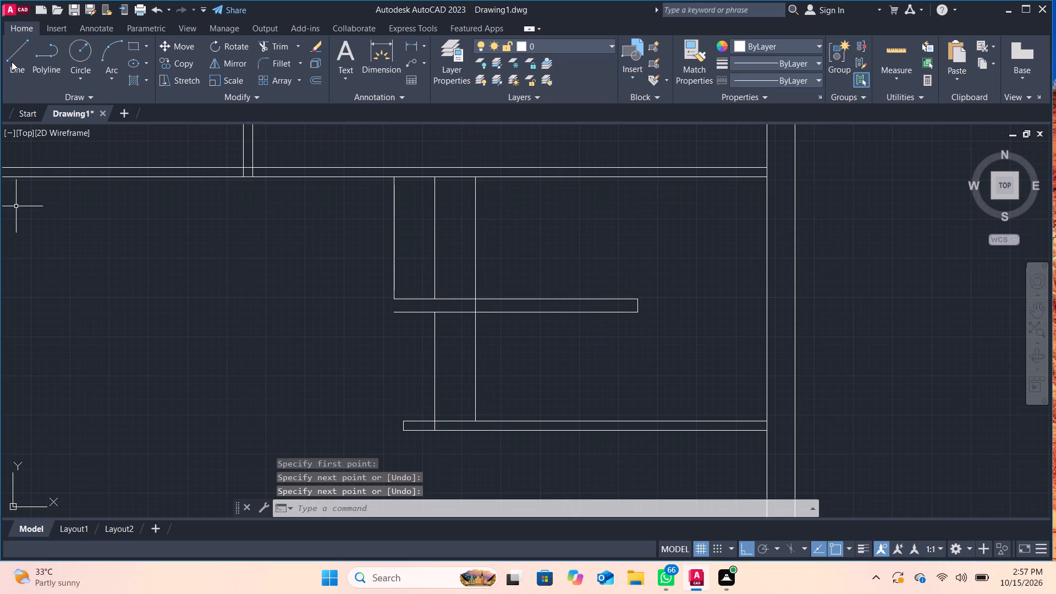
Using Offset with the Through option, add two more vertical lines above the strip, each 1'1" right of the previous one.
click(317, 84)
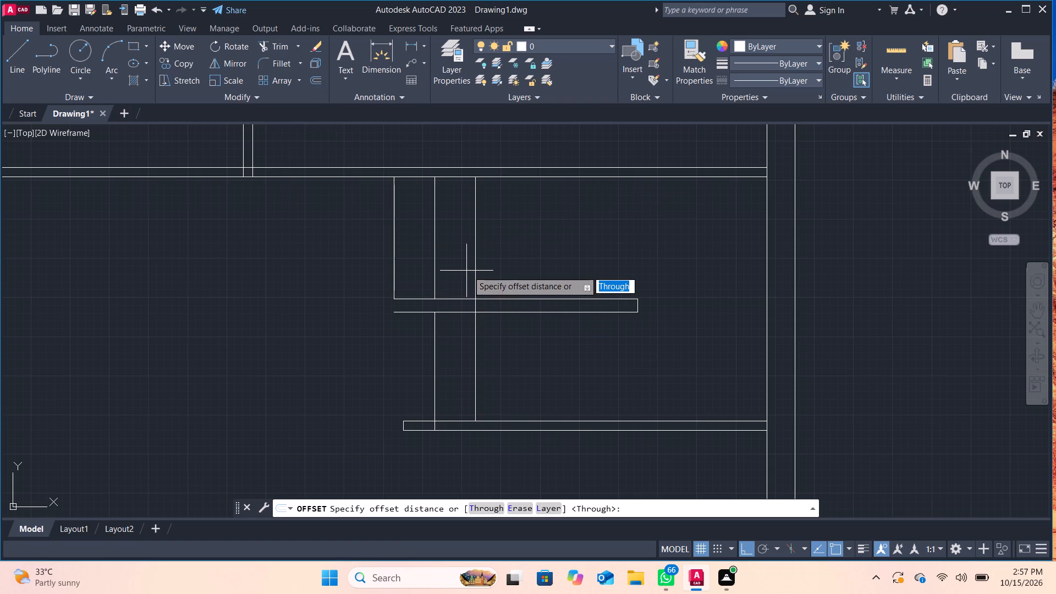
key(Return)
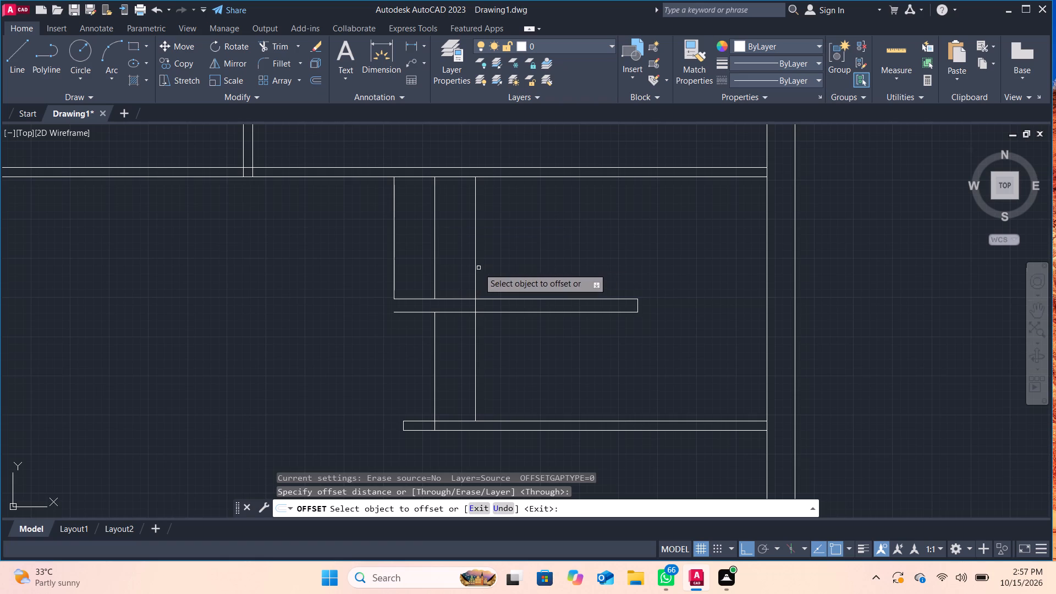
click(476, 269)
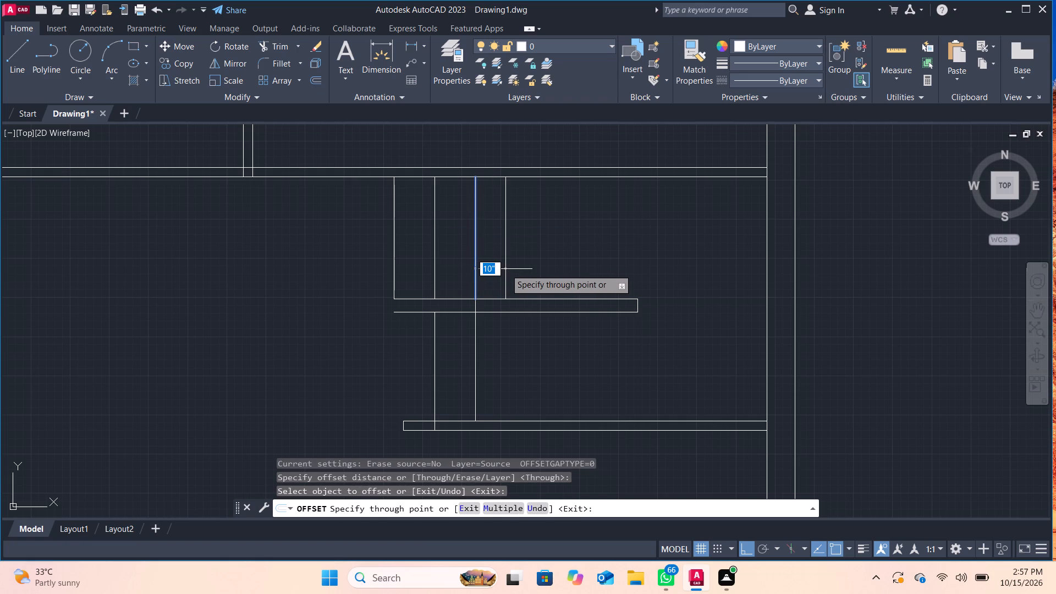
text(1')
key(equal)
key(BackSpace)
text(1")
key(Return)
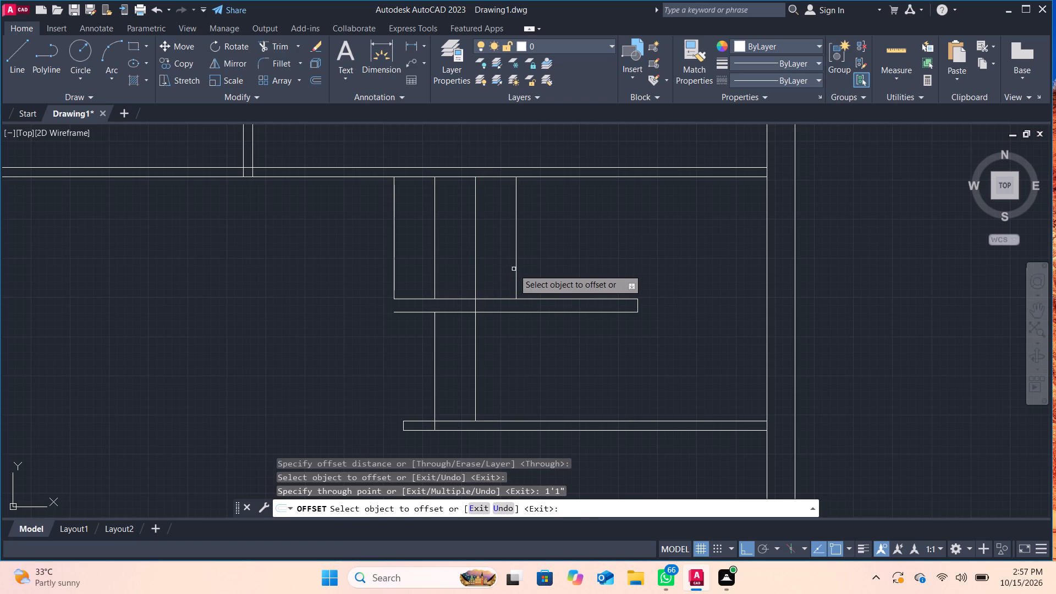
click(515, 269)
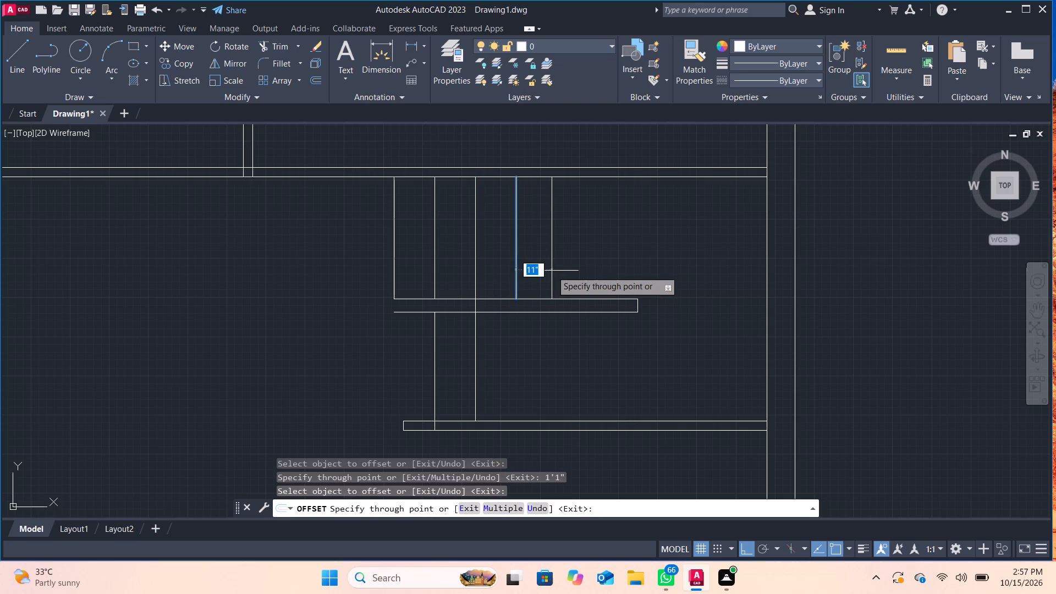
key(1)
key(apostrophe)
text(1")
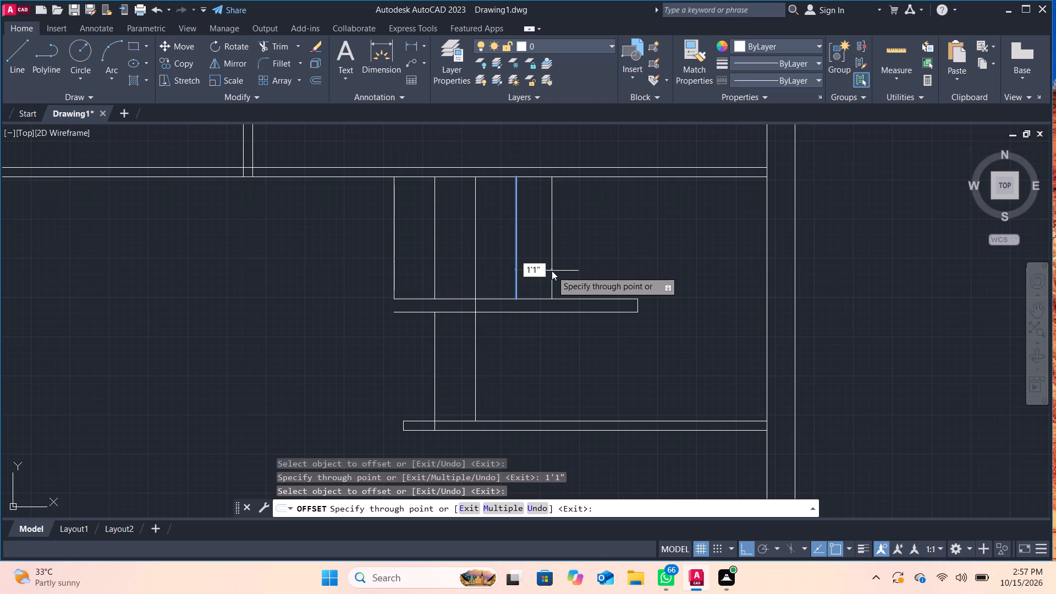
key(Return)
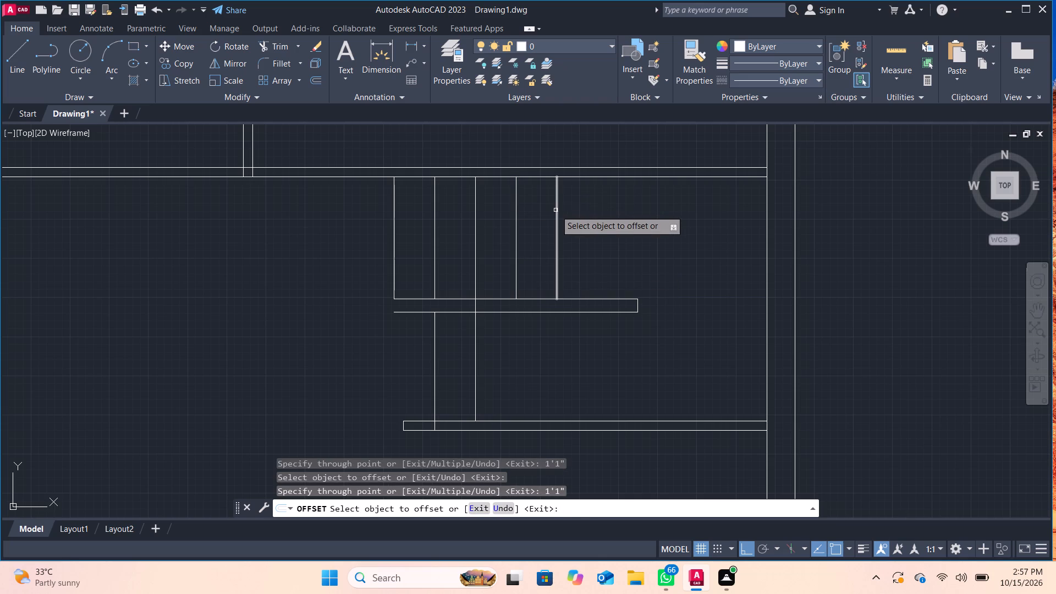
Continue the offset series with two further vertical lines toward the strip's right end, each spaced 1'1" from the last.
click(556, 210)
text(1')
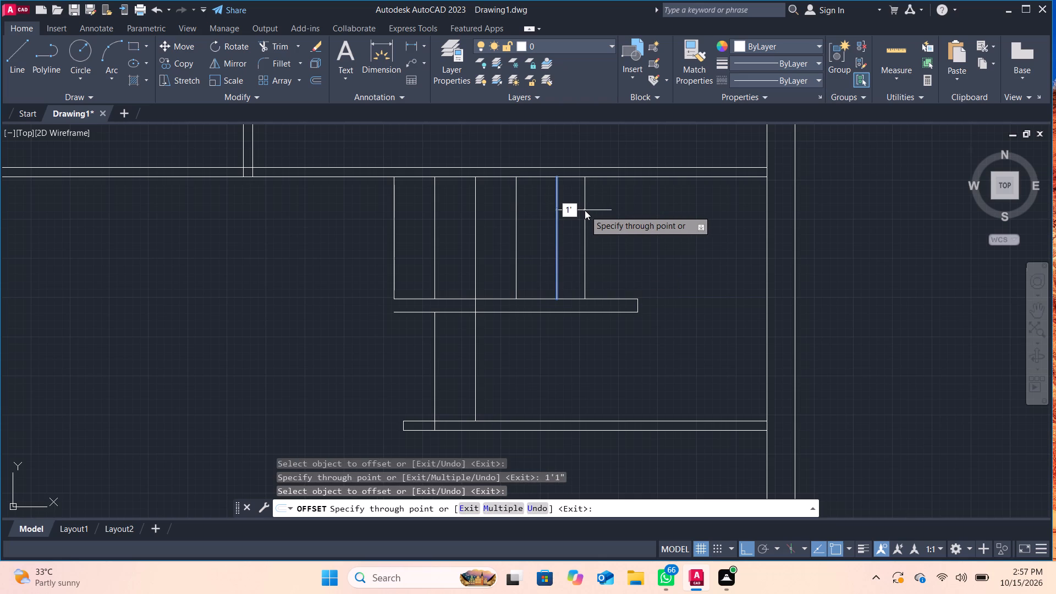
key(1)
key(shift+quotedbl)
key(Return)
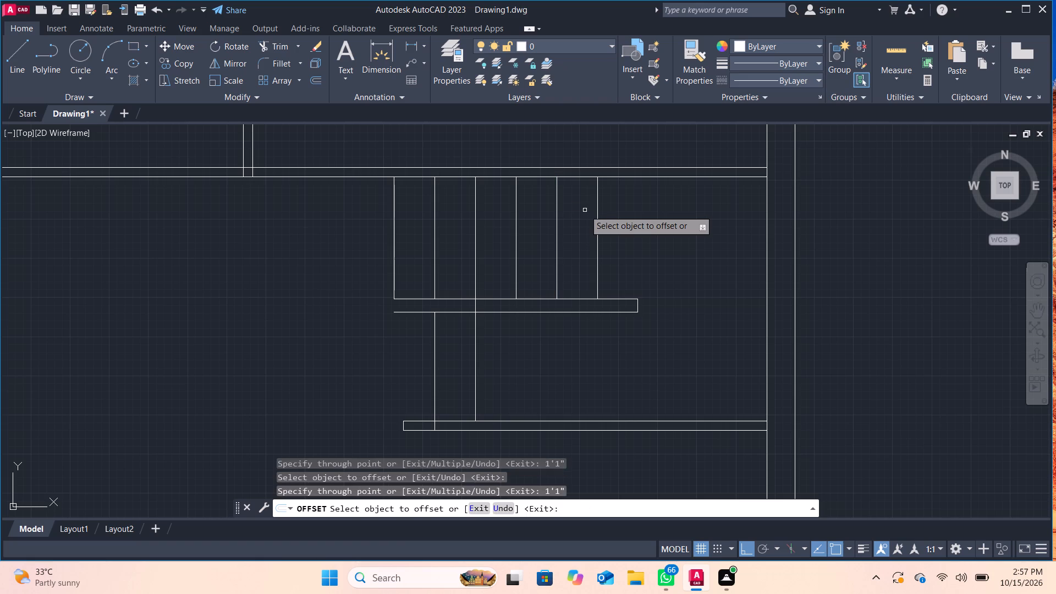
click(596, 211)
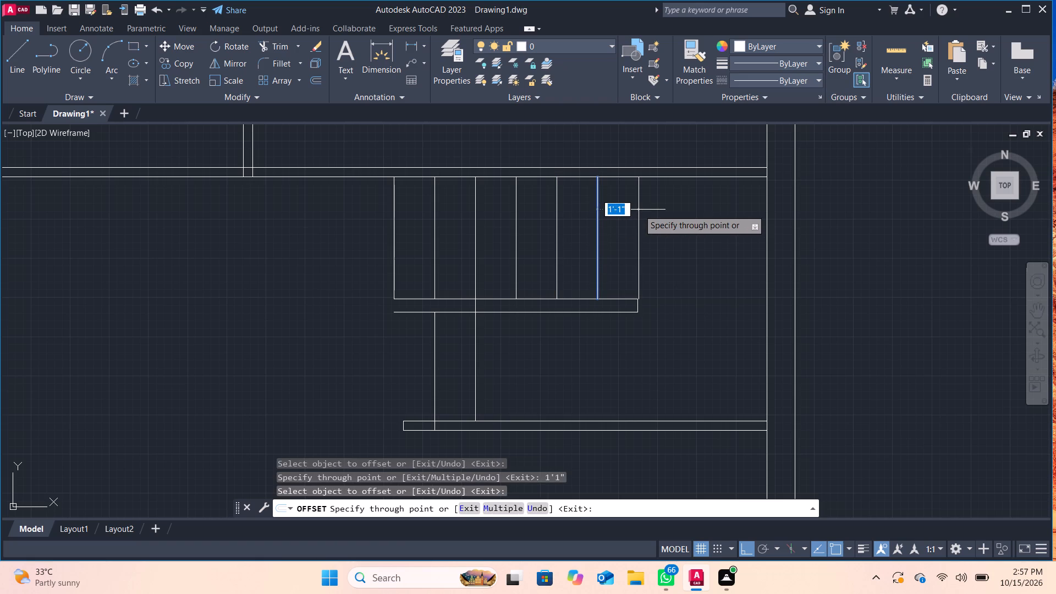
text(1'1")
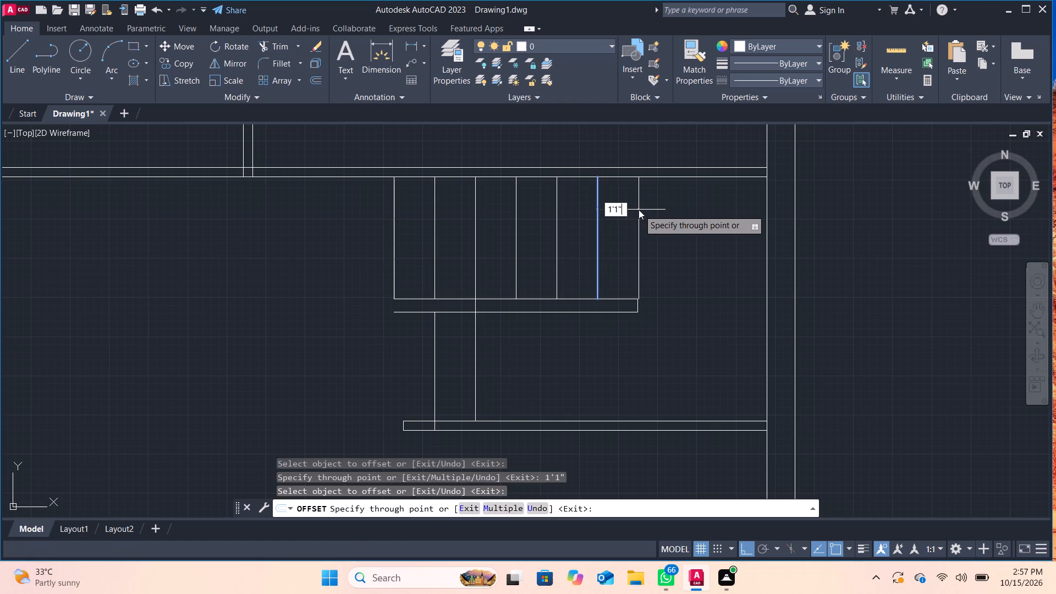
key(Return)
Trim away the short vertical line closing the strip's right end.
scroll(700, 315, up, 2)
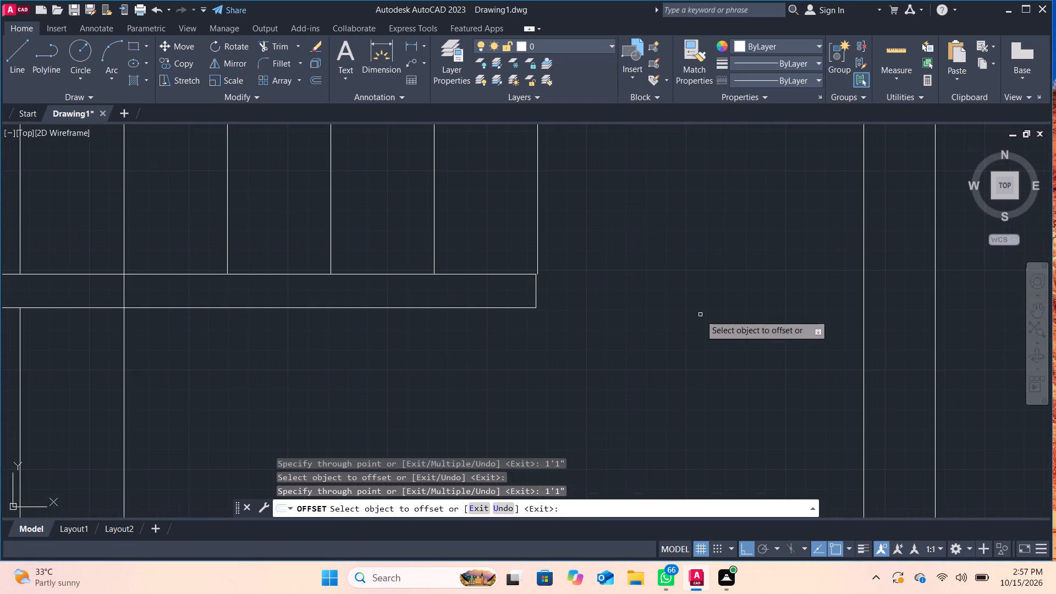
scroll(700, 315, up, 1)
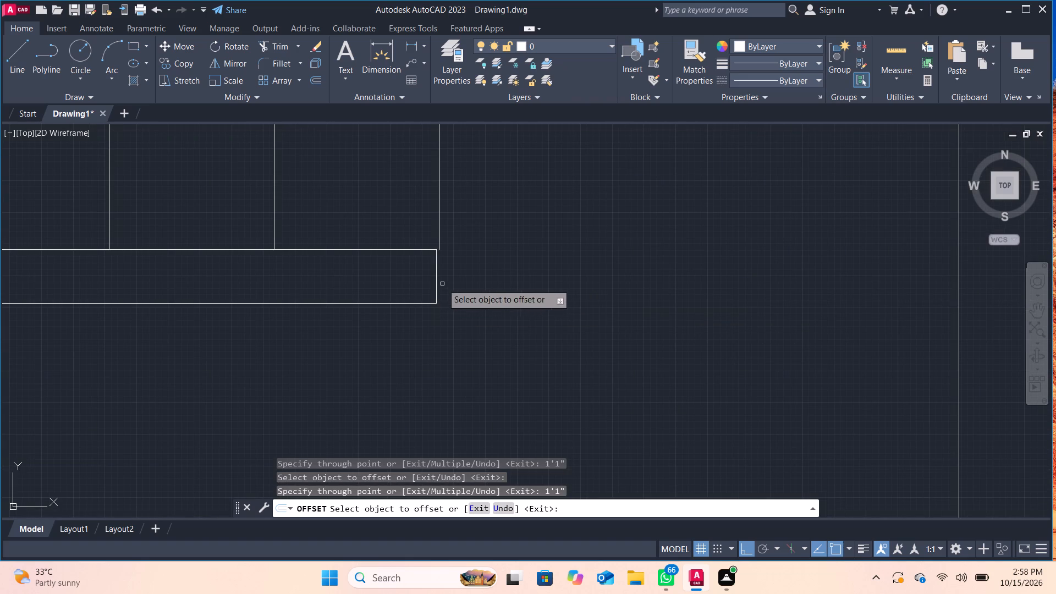
click(279, 51)
drag(429, 267, 466, 267)
Draw a short horizontal line joining the foot of the last vertical line to the right end of the strip's upper edge.
scroll(435, 254, up, 3)
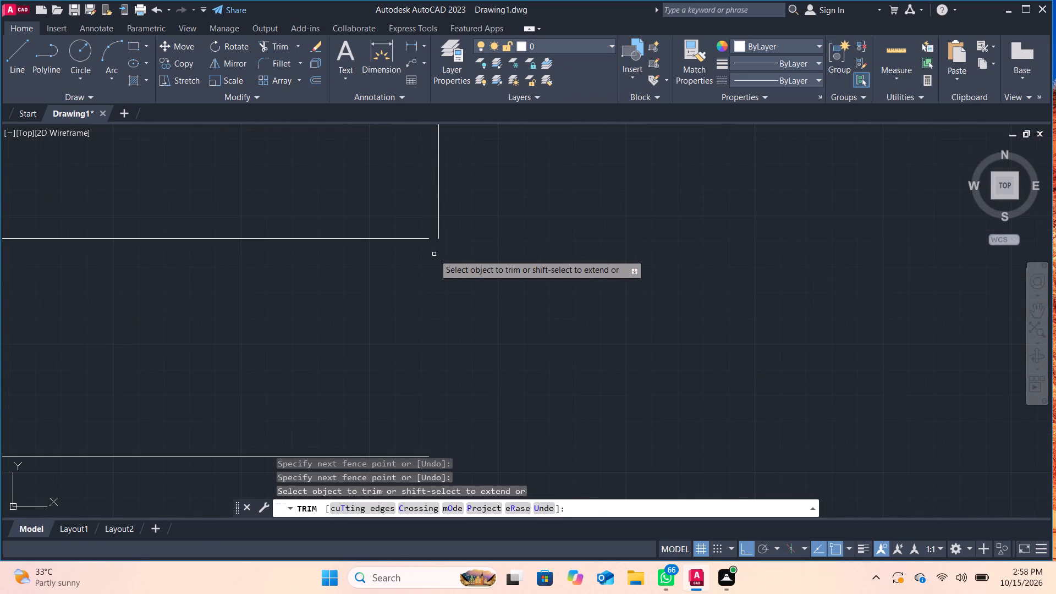
click(9, 61)
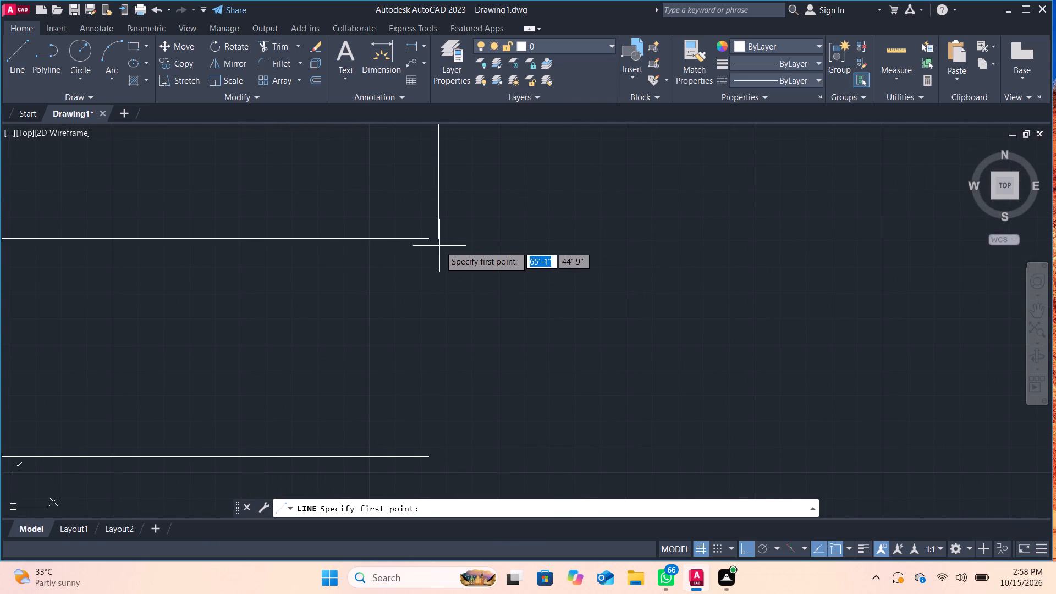
click(437, 240)
click(428, 238)
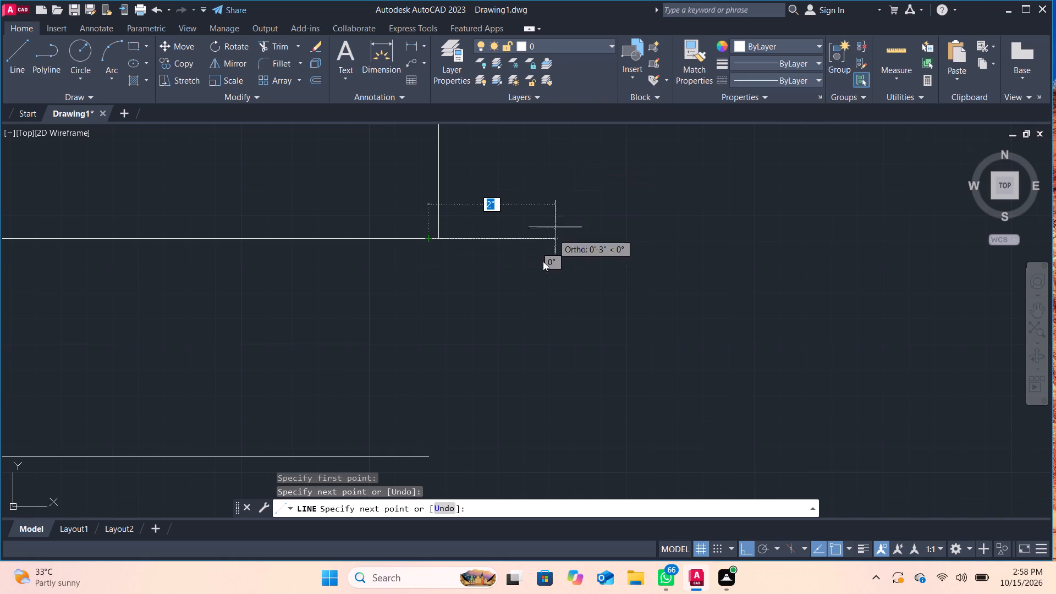
key(Return)
Draw a vertical line about 3'-3" long from the foot of the last vertical line down to the lower horizontal partition.
scroll(533, 288, down, 5)
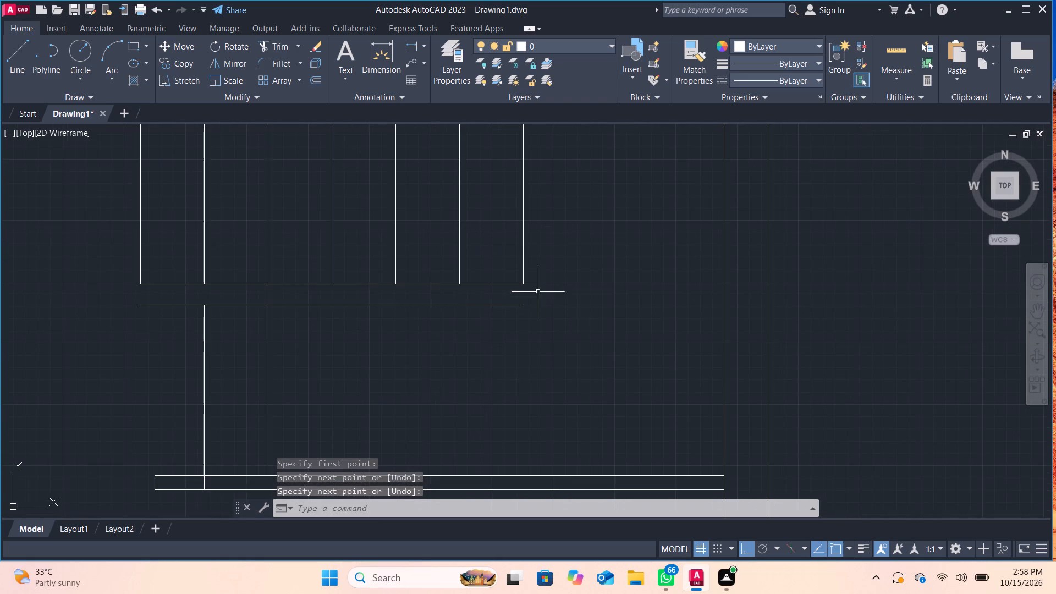
scroll(558, 336, down, 1)
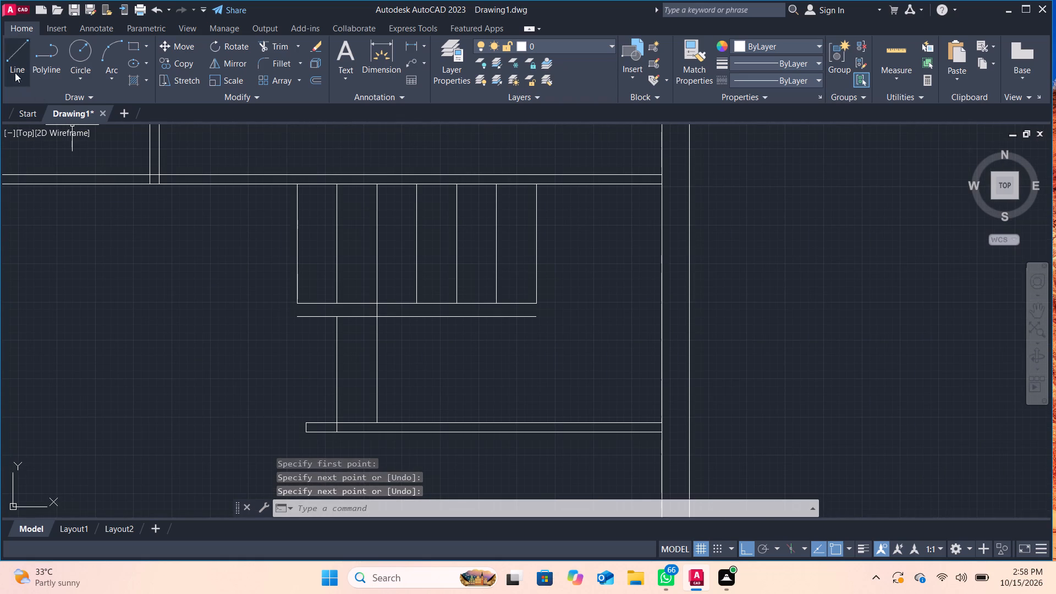
click(15, 59)
scroll(579, 343, up, 2)
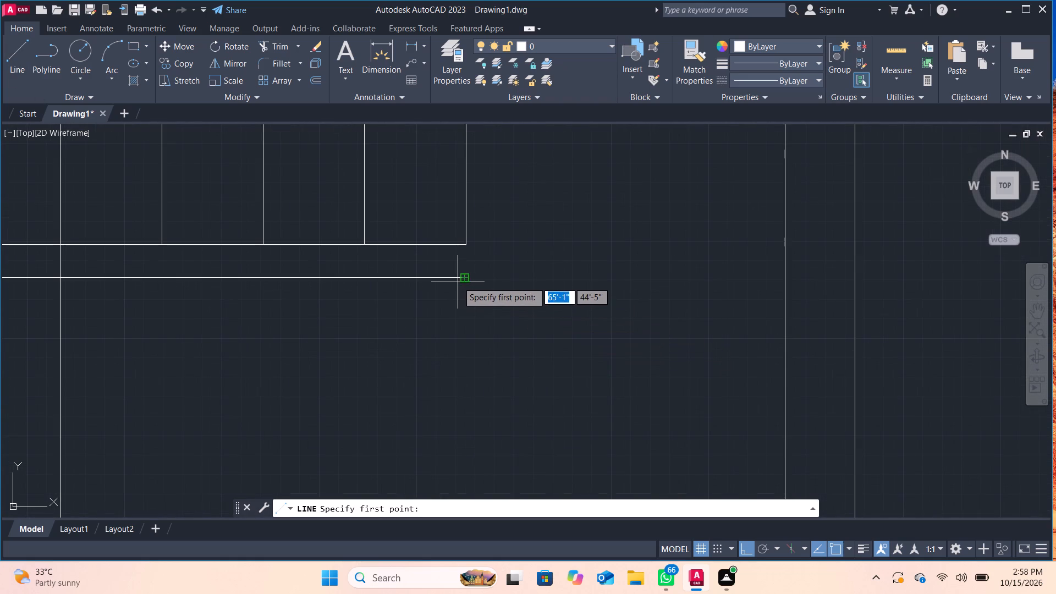
click(466, 247)
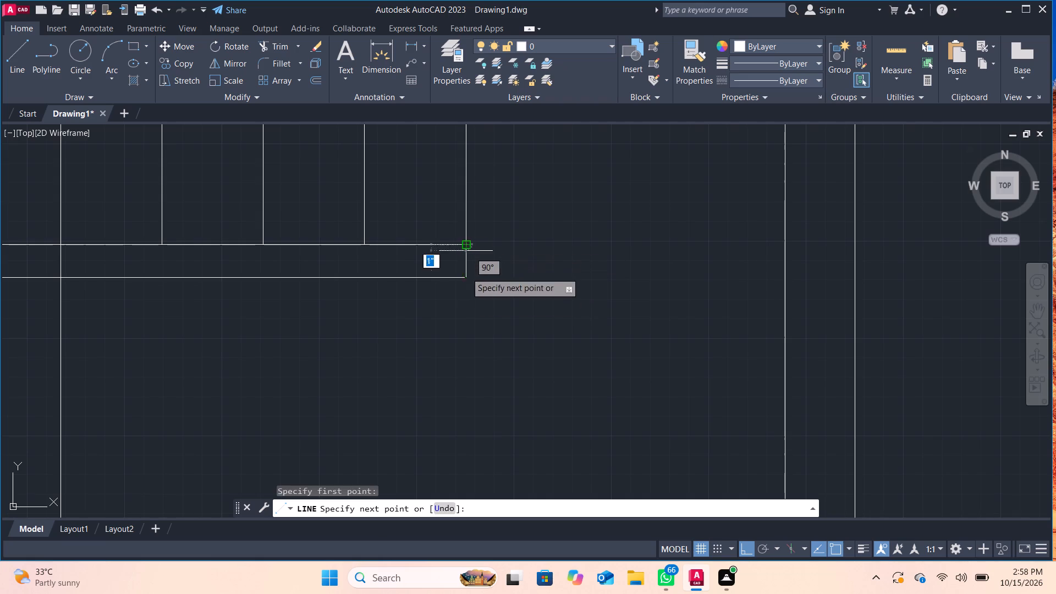
scroll(470, 392, down, 1)
middle_drag(470, 392, 464, 280)
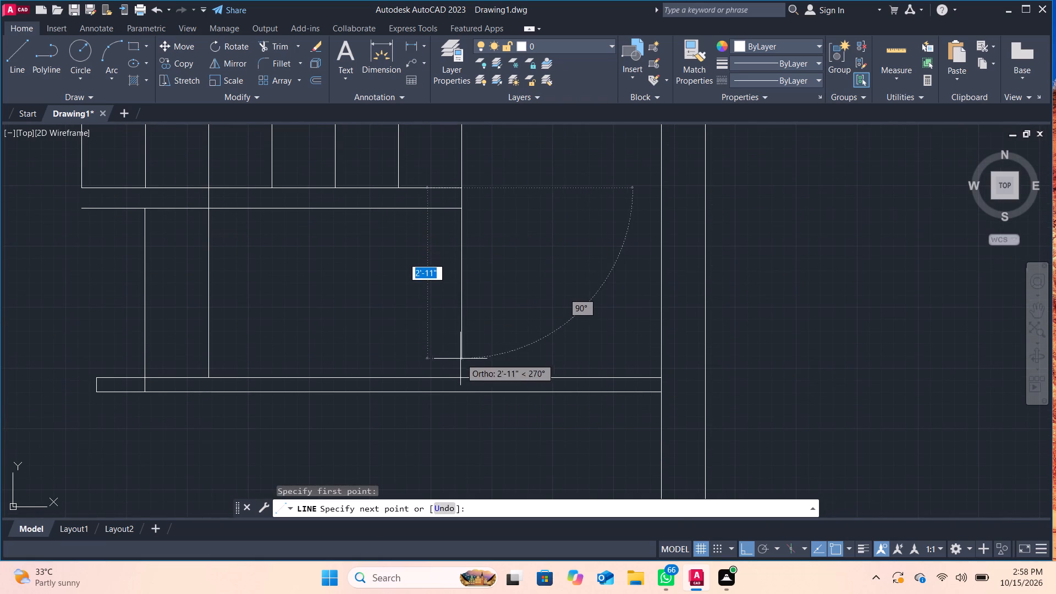
click(461, 377)
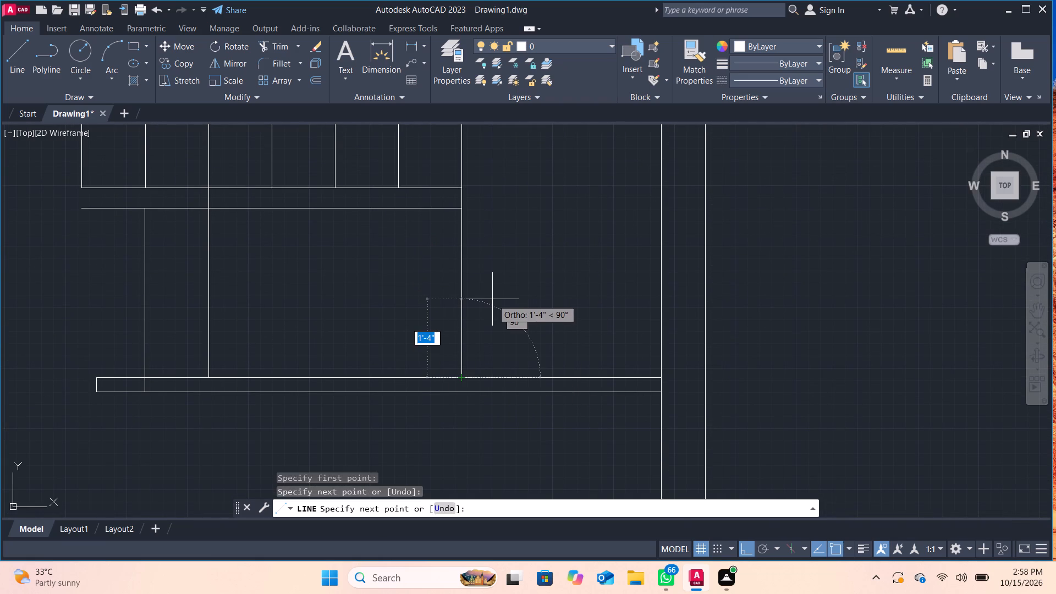
key(Return)
Draw a short horizontal line closing the gap between the strip's lower edge and the new vertical line at its right end.
scroll(480, 296, up, 2)
middle_drag(480, 299, 541, 473)
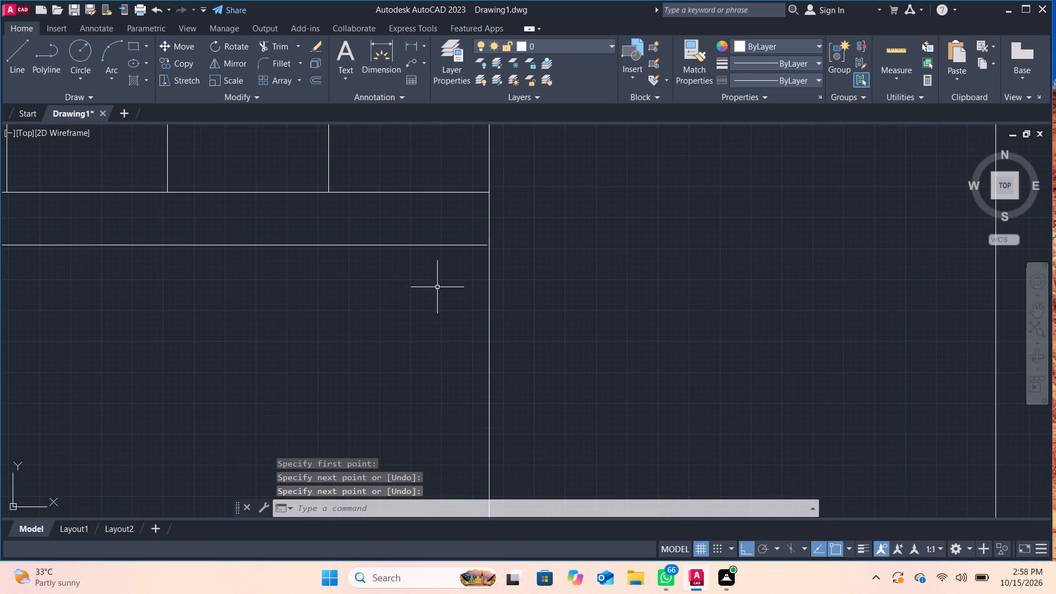
scroll(532, 243, up, 2)
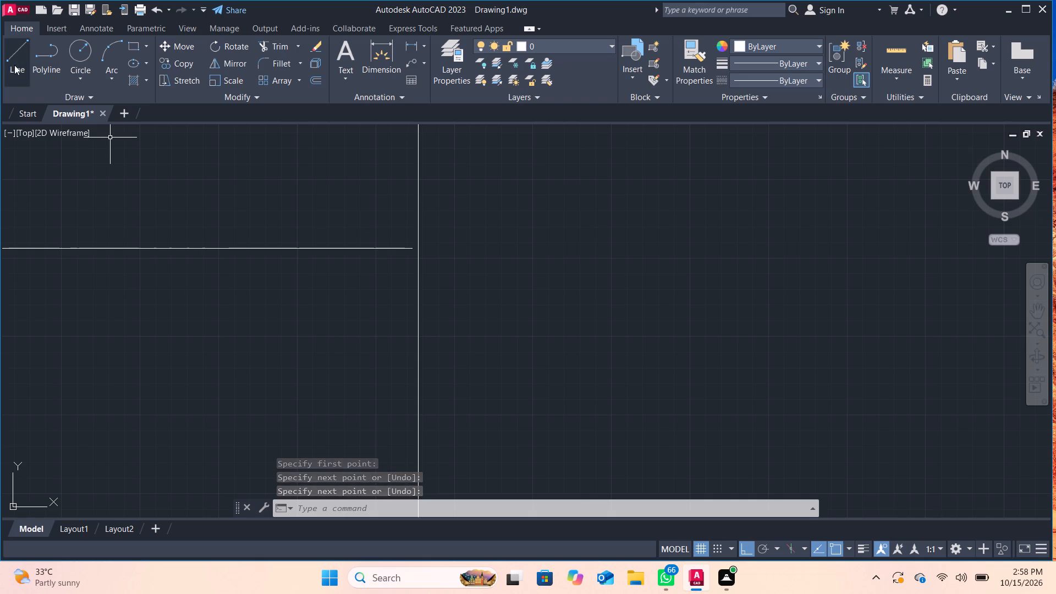
click(16, 64)
scroll(404, 256, up, 2)
click(419, 235)
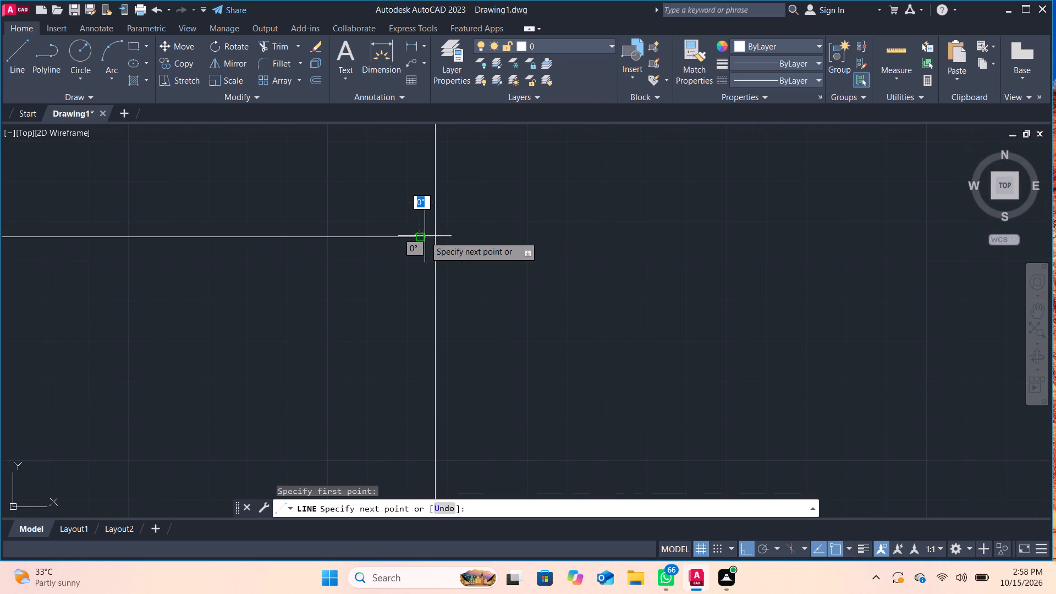
click(435, 237)
key(Return)
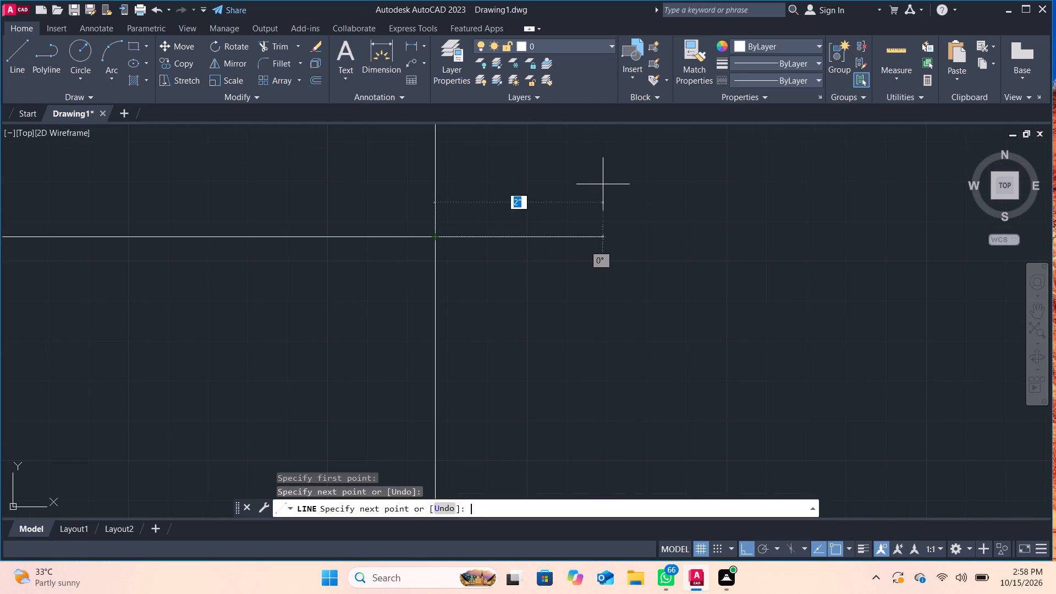
Draw a vertical line about 3'-3" long from the foot of the fourth vertical line from the left down to the lower partition.
scroll(604, 184, down, 5)
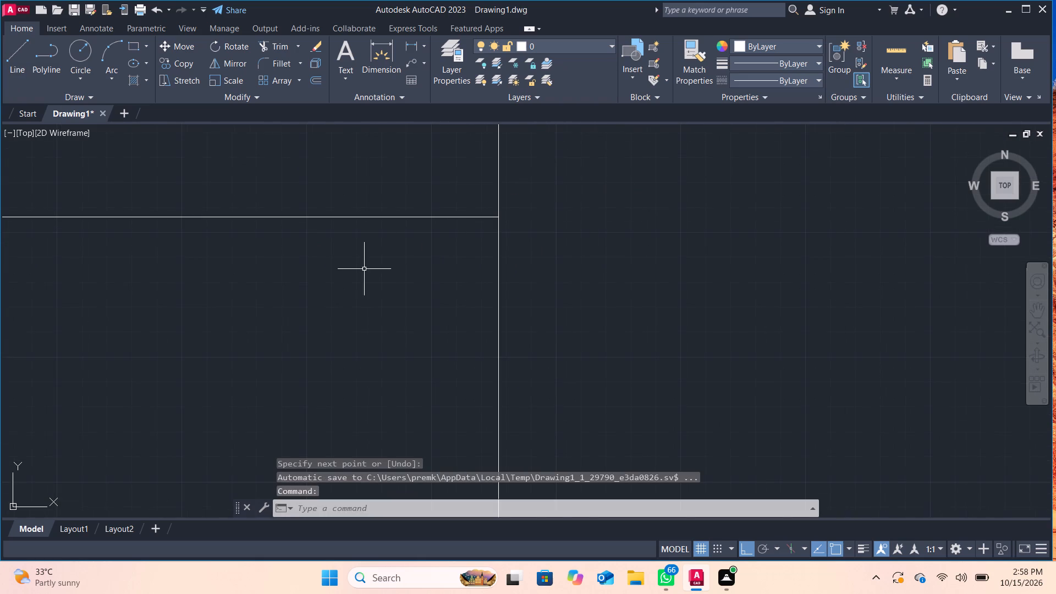
scroll(362, 269, down, 3)
middle_drag(344, 266, 746, 211)
scroll(698, 224, down, 3)
middle_click(694, 227)
middle_drag(694, 264, 694, 283)
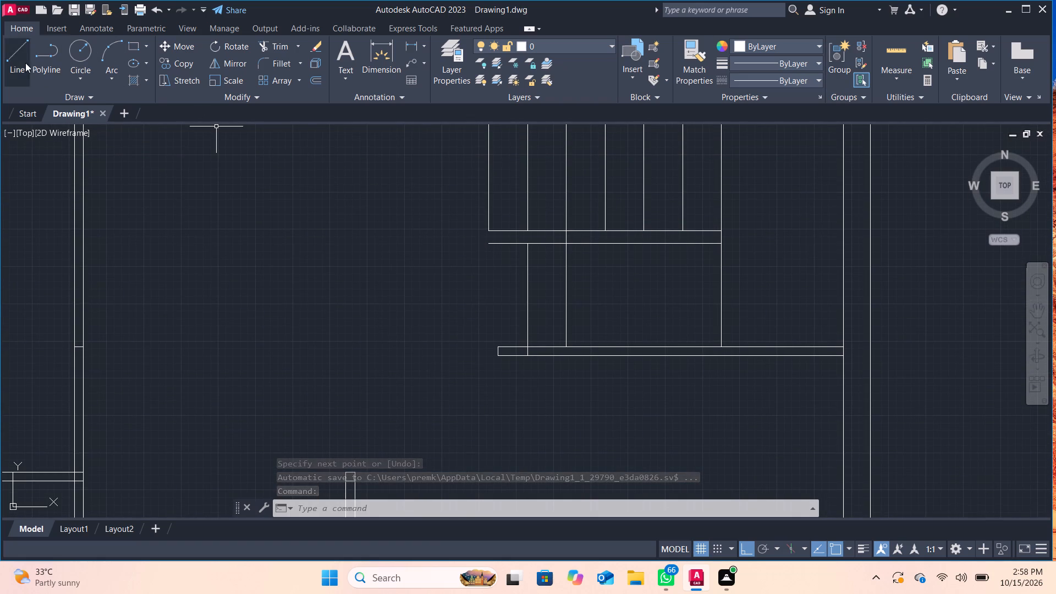
drag(23, 56, 25, 50)
scroll(617, 290, up, 1)
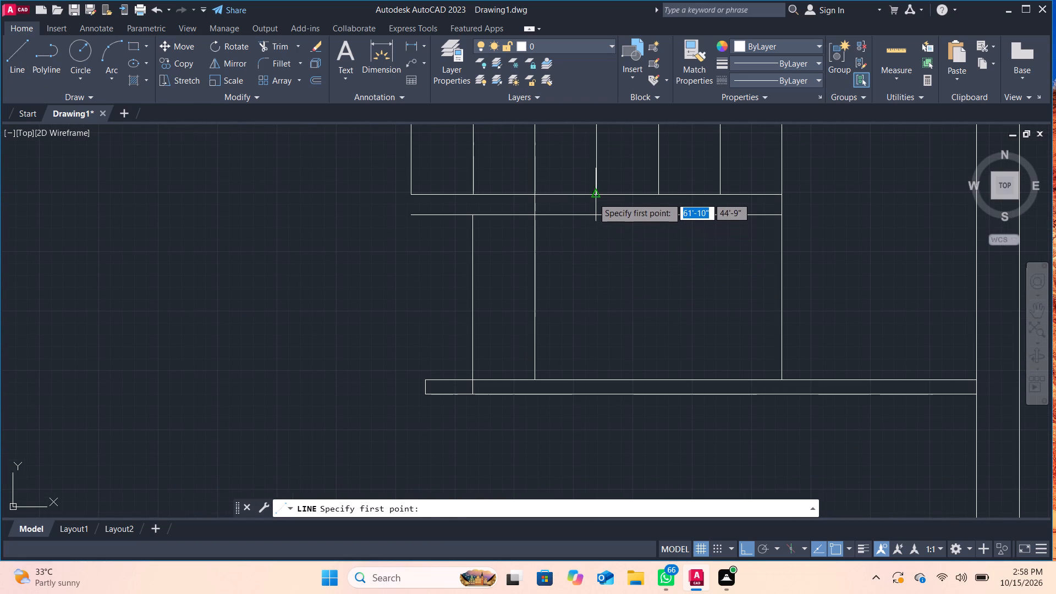
click(594, 195)
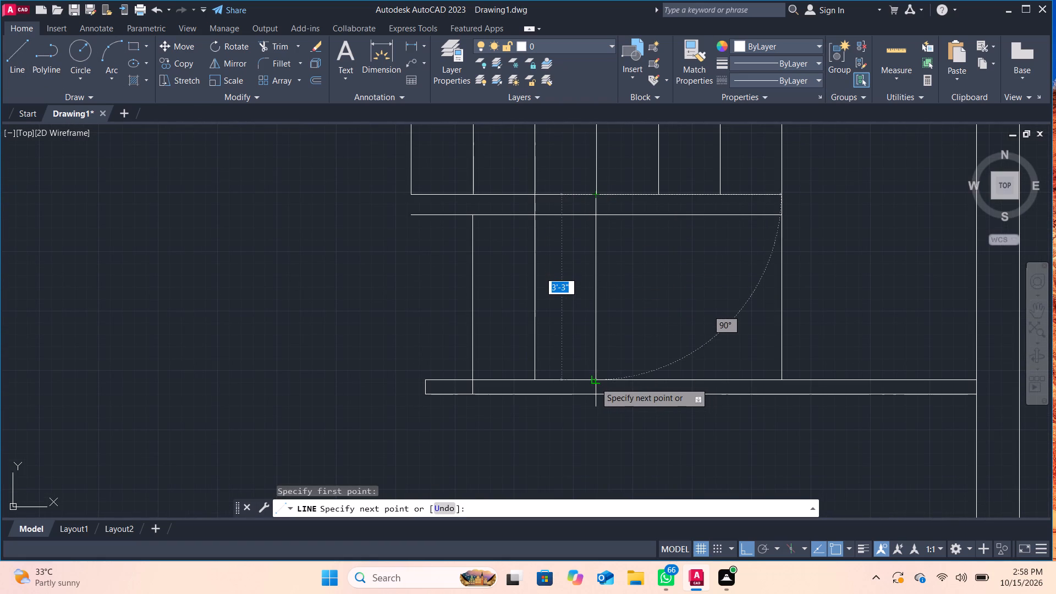
click(595, 382)
key(Return)
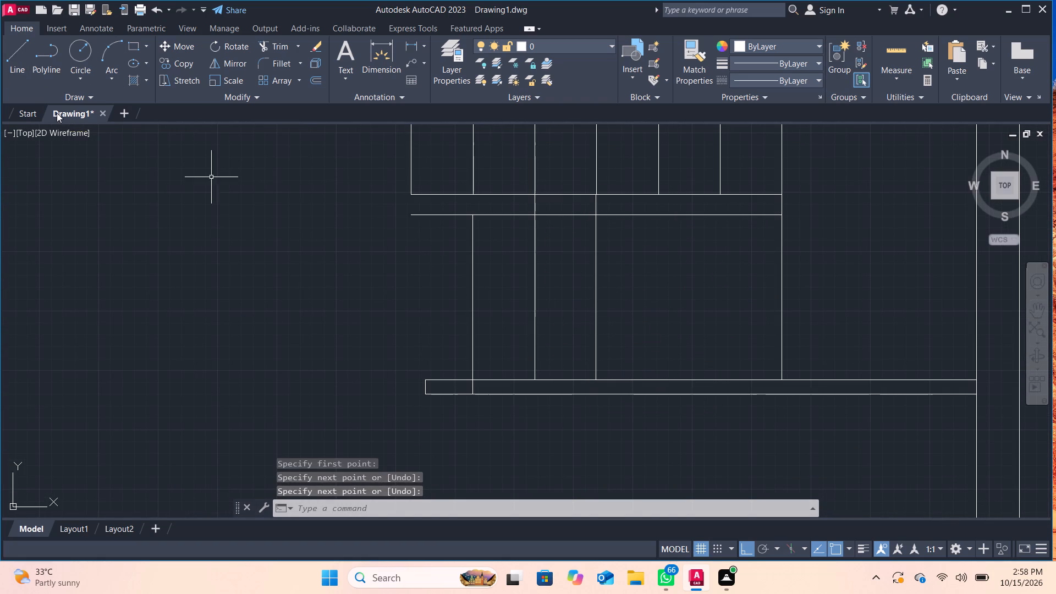
Draw vertical lines about 3'-3" long from the feet of the fifth and sixth upper vertical lines down to the lower partition.
click(18, 53)
click(657, 196)
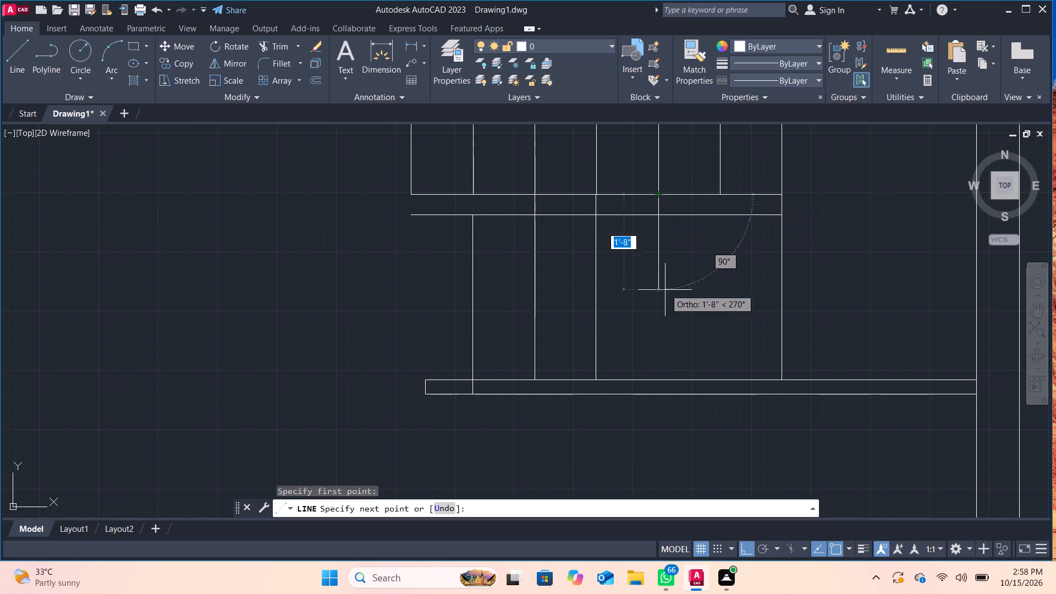
click(663, 382)
key(Return)
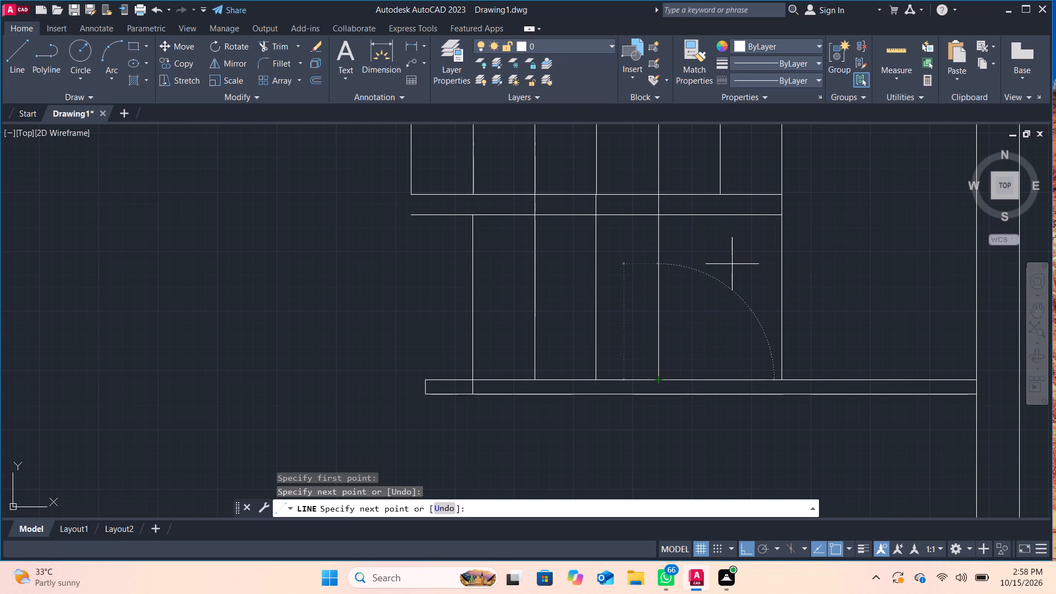
click(21, 49)
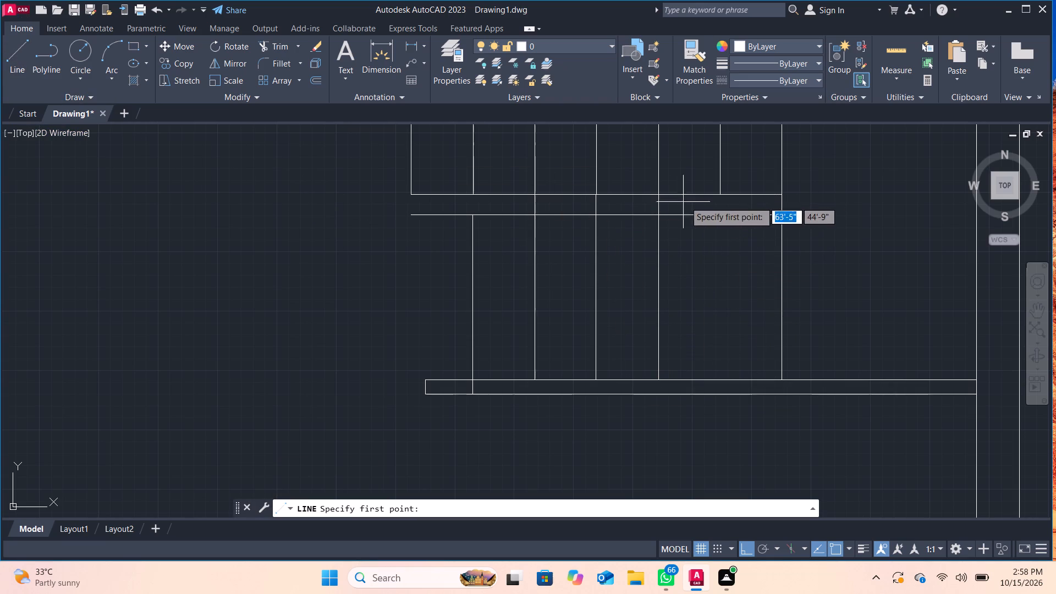
click(718, 199)
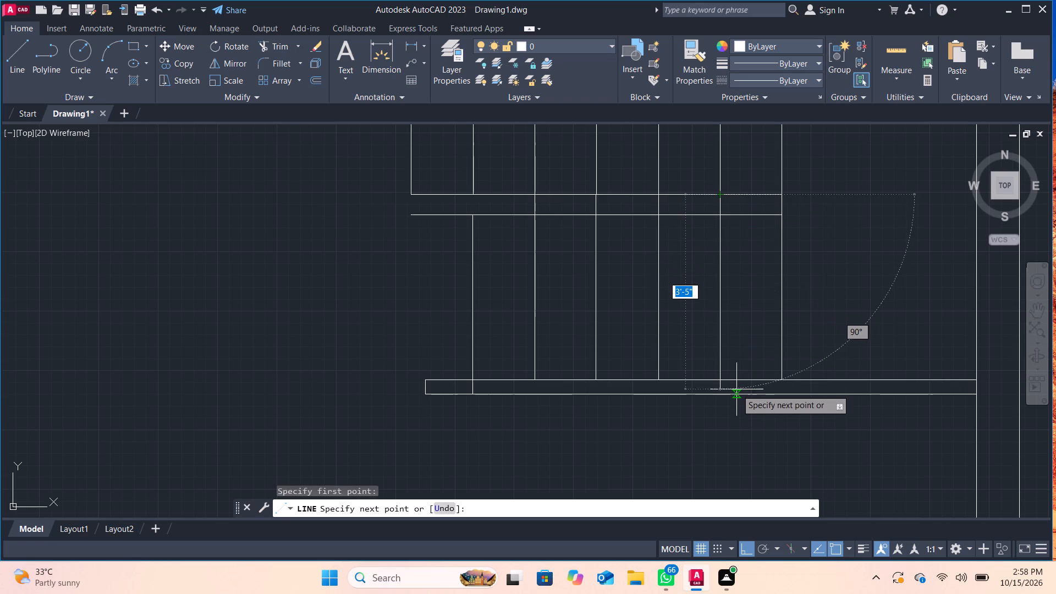
click(723, 381)
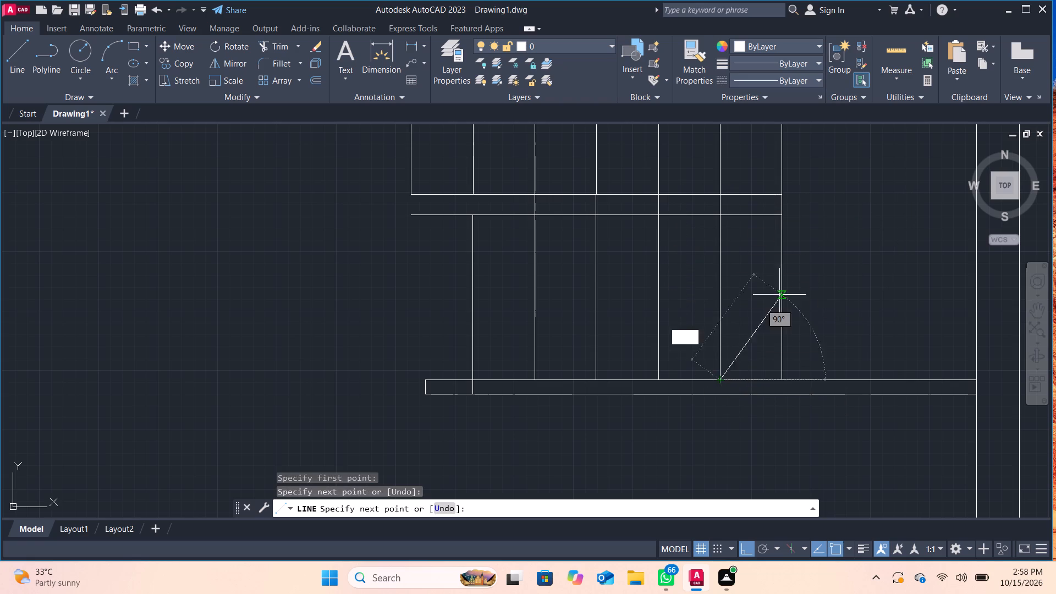
key(Return)
Draw a short vertical line closing the left end of the narrow strip between its lower and upper edges.
scroll(821, 266, down, 1)
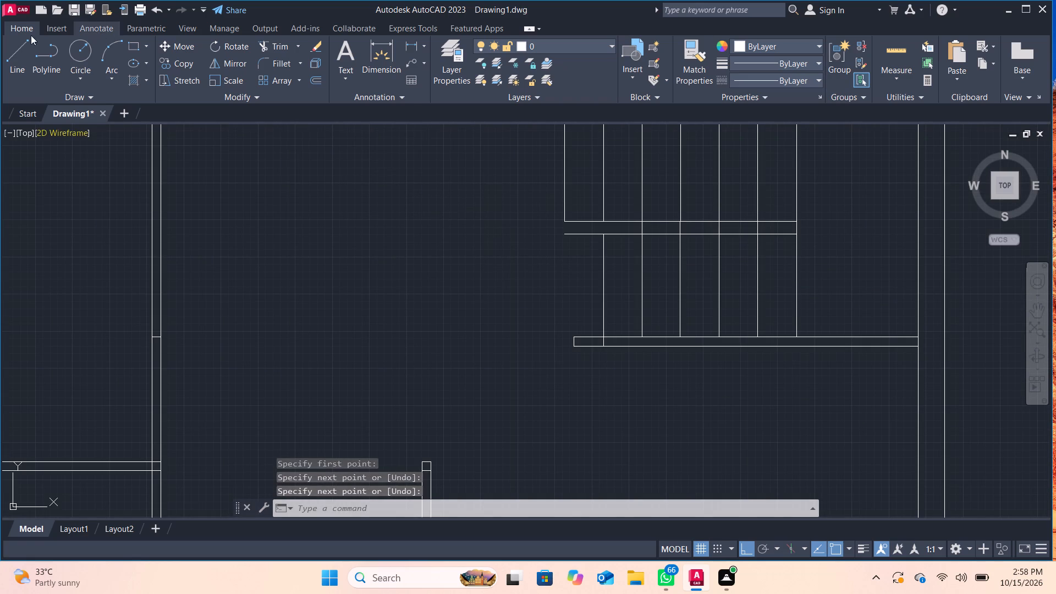
click(1, 47)
click(18, 58)
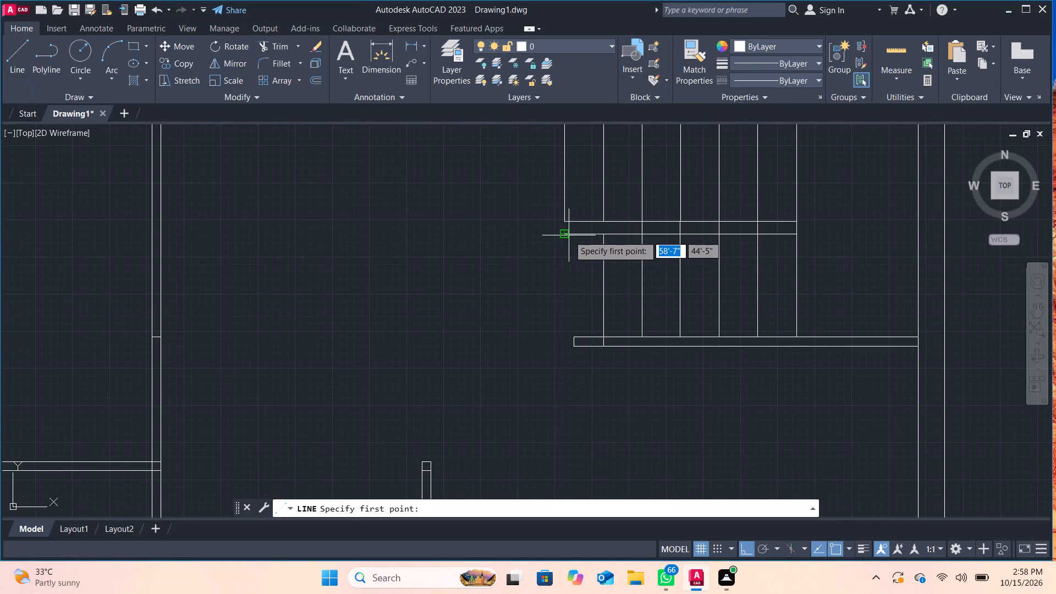
click(564, 234)
click(566, 220)
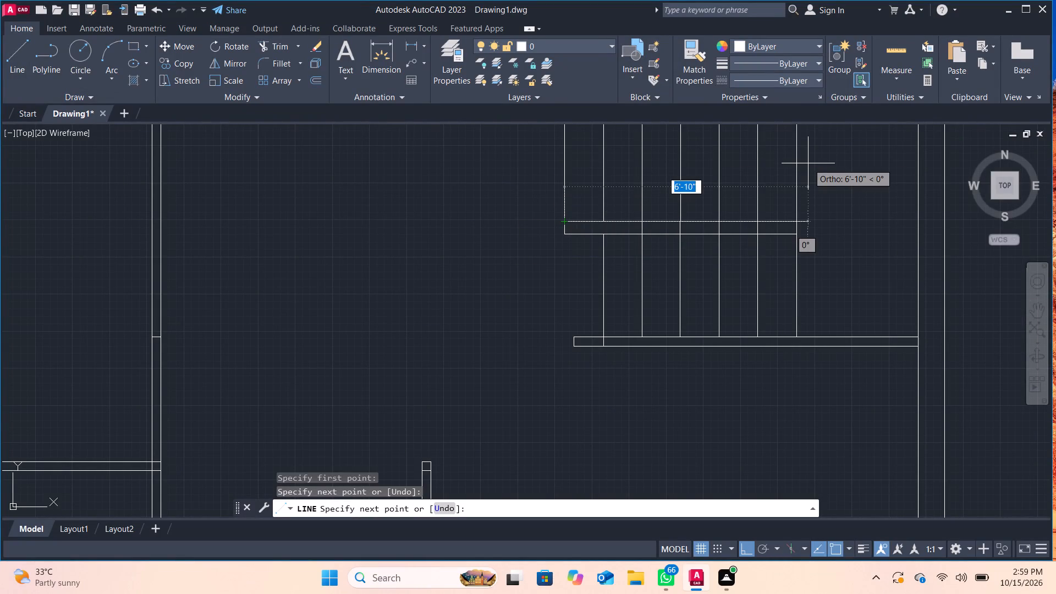
key(Return)
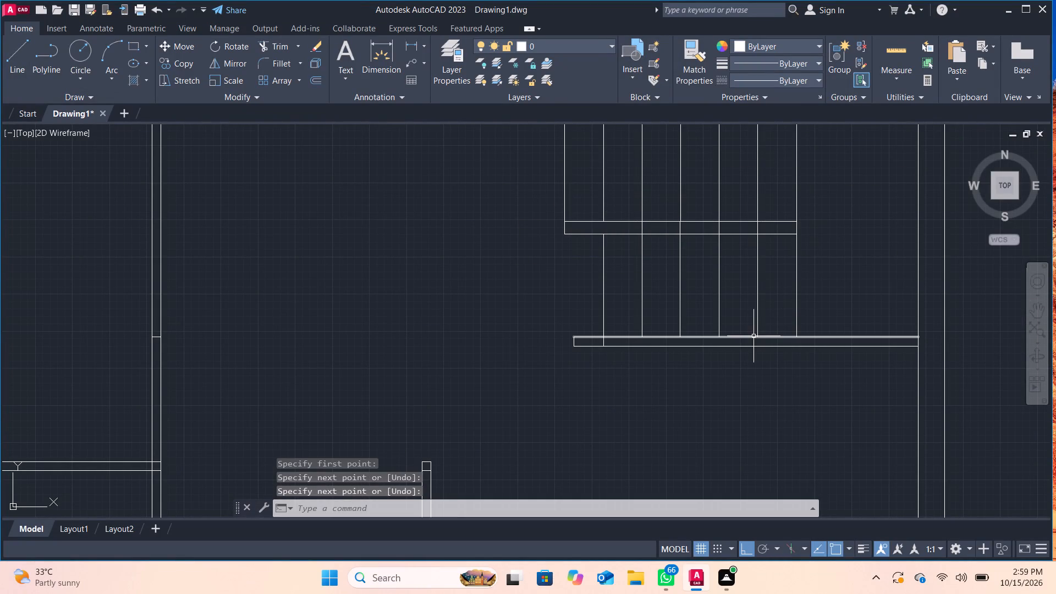
Trim the piece of the leftmost lower vertical line that crosses the lower horizontal partition.
scroll(754, 336, up, 1)
click(280, 51)
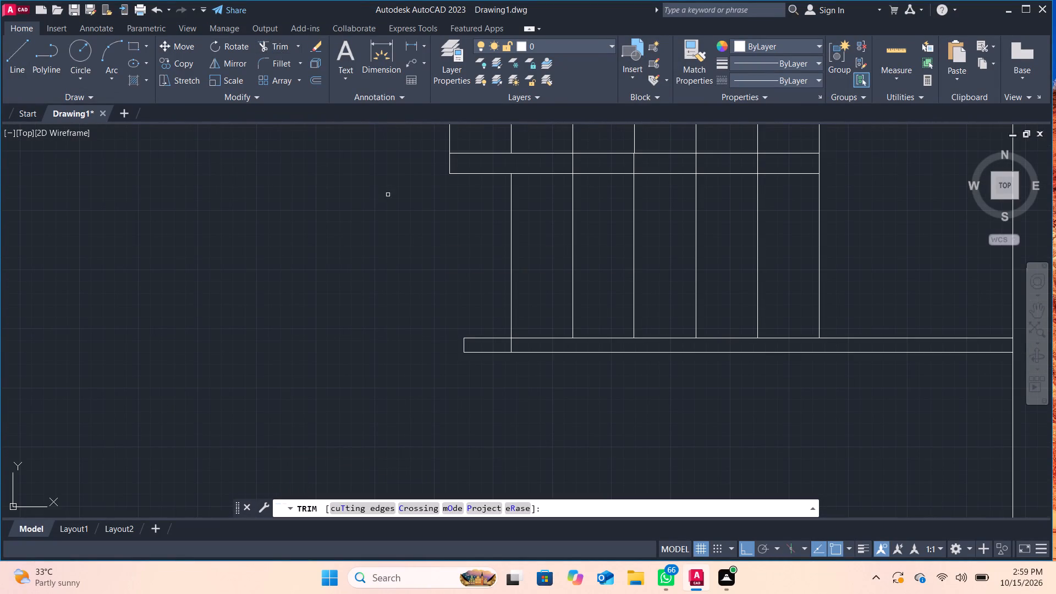
click(511, 343)
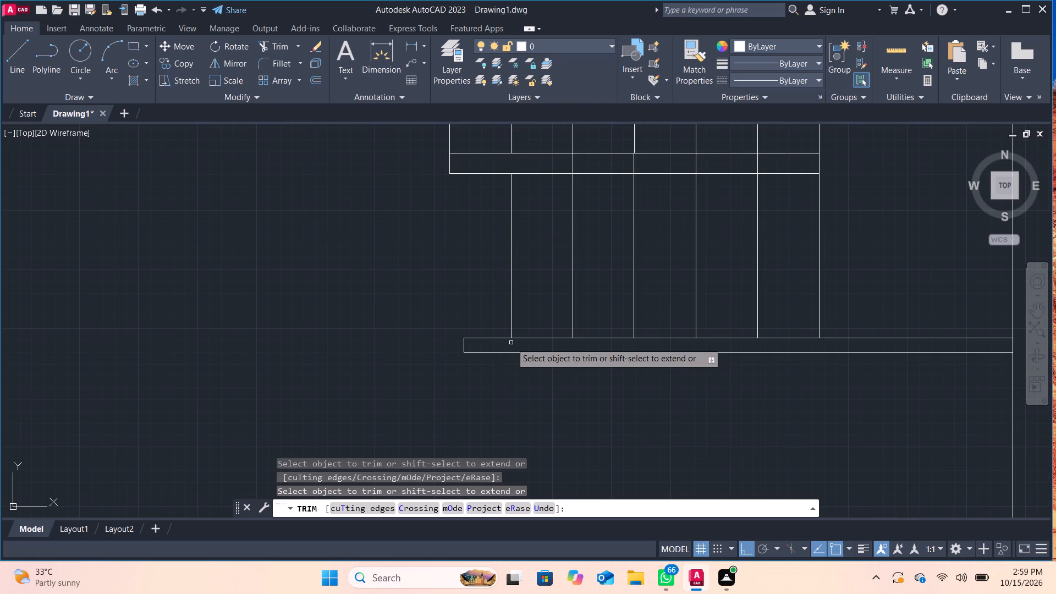
Trim away the vertical line segments that cross the inside of the narrow strip.
scroll(527, 317, down, 2)
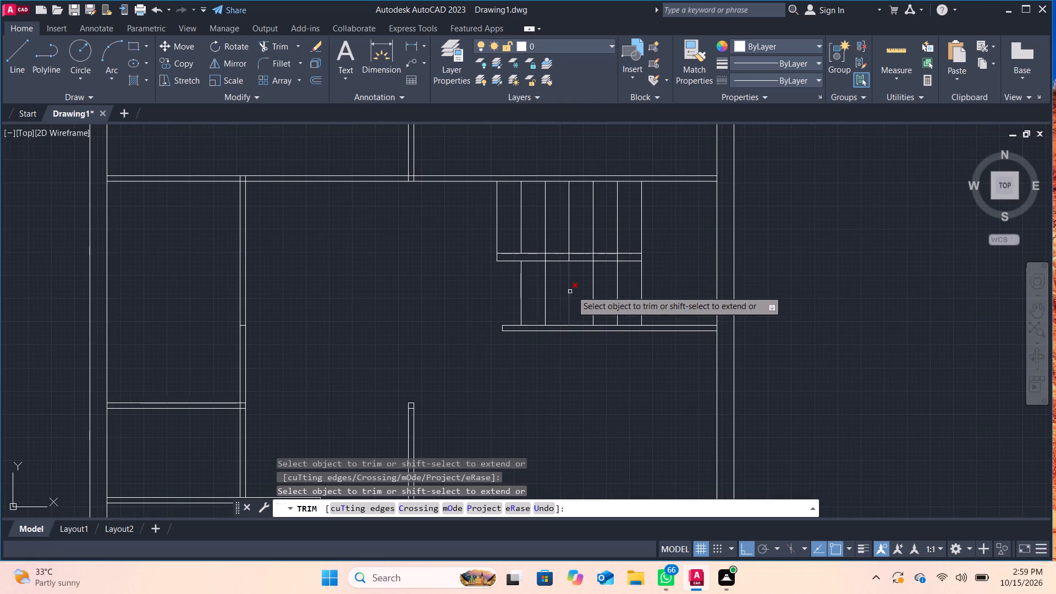
middle_drag(675, 262, 659, 317)
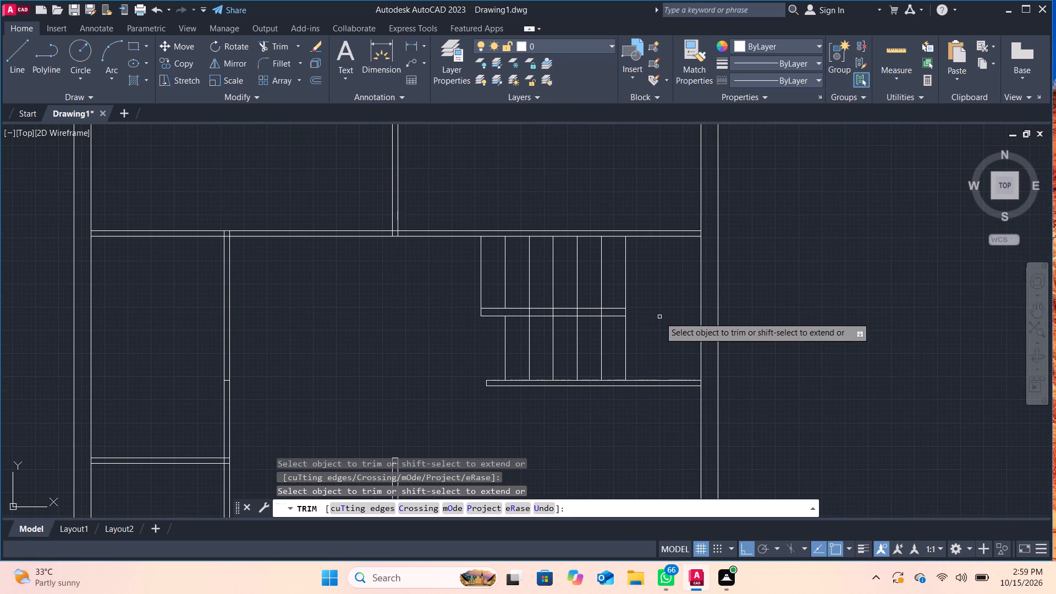
scroll(658, 317, up, 2)
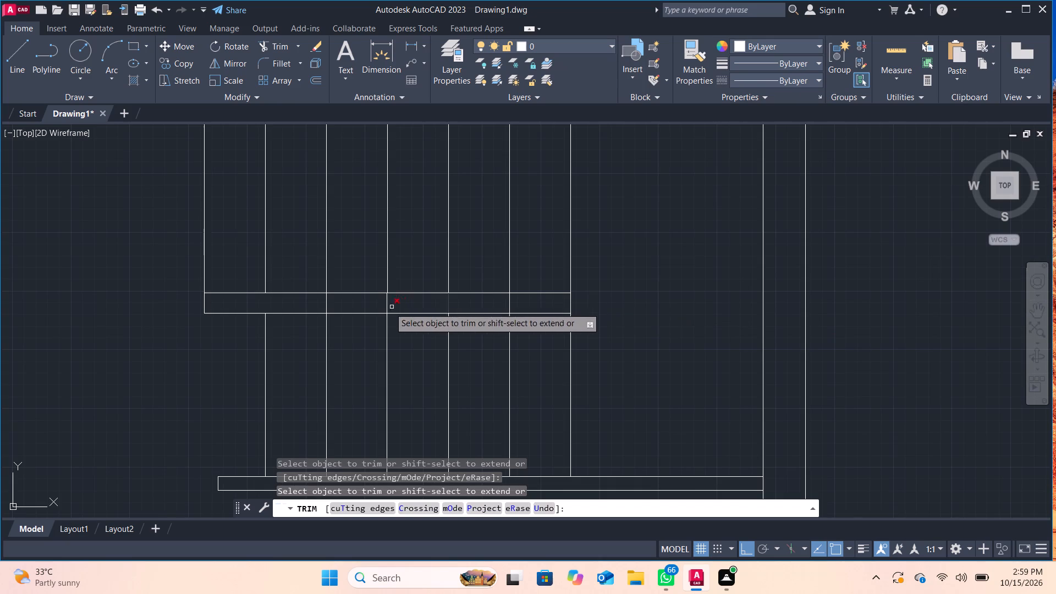
click(326, 309)
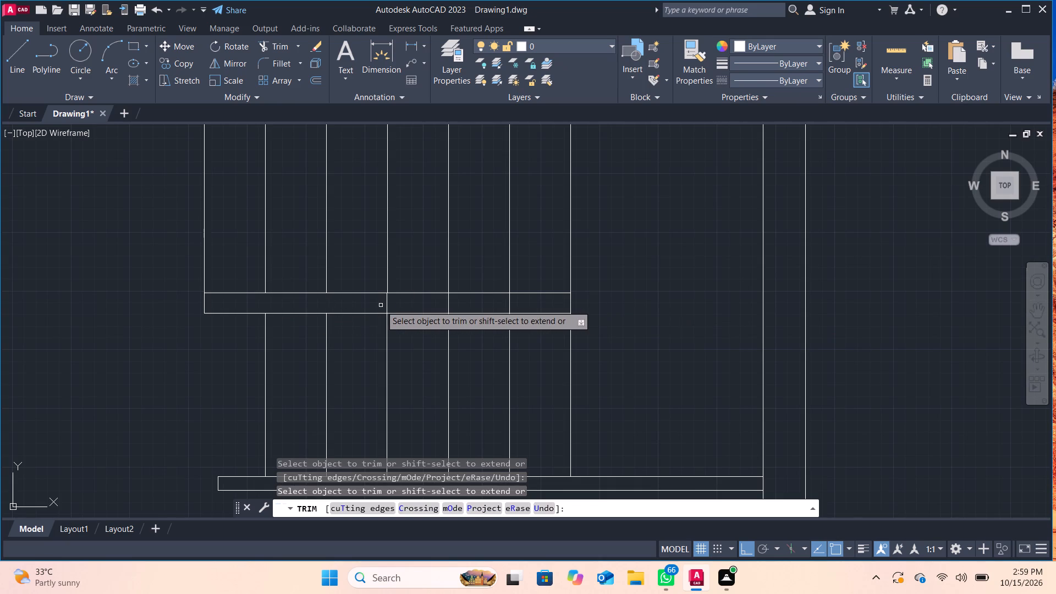
click(381, 305)
click(525, 306)
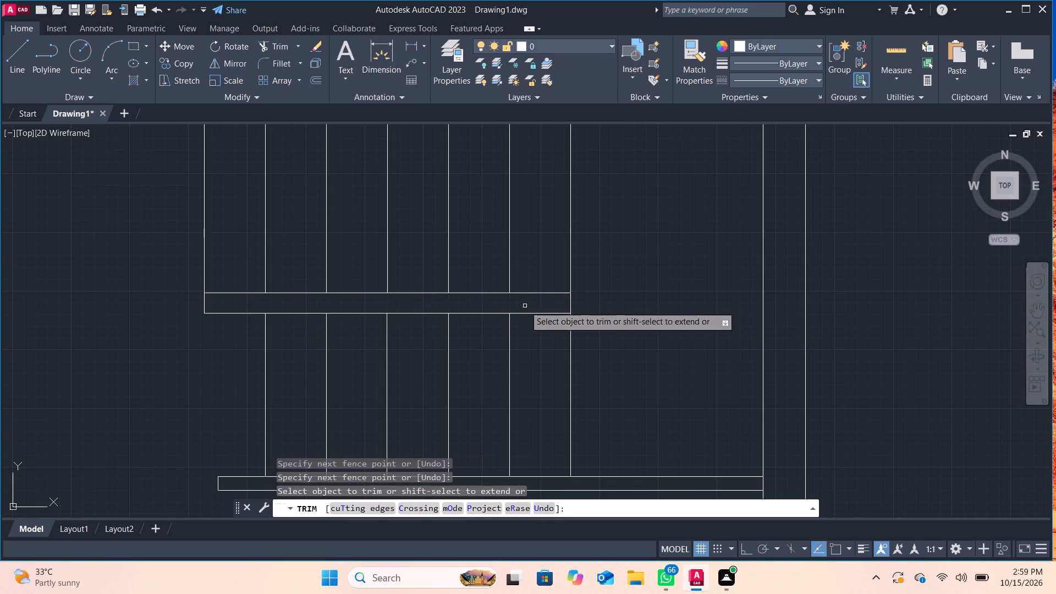
With Ortho off, draw a diagonal line about 4'-10" long from near the middle of the strip's right end to the upper partition's corner at the outer wall.
scroll(453, 304, down, 2)
middle_drag(557, 307, 547, 328)
scroll(547, 328, up, 1)
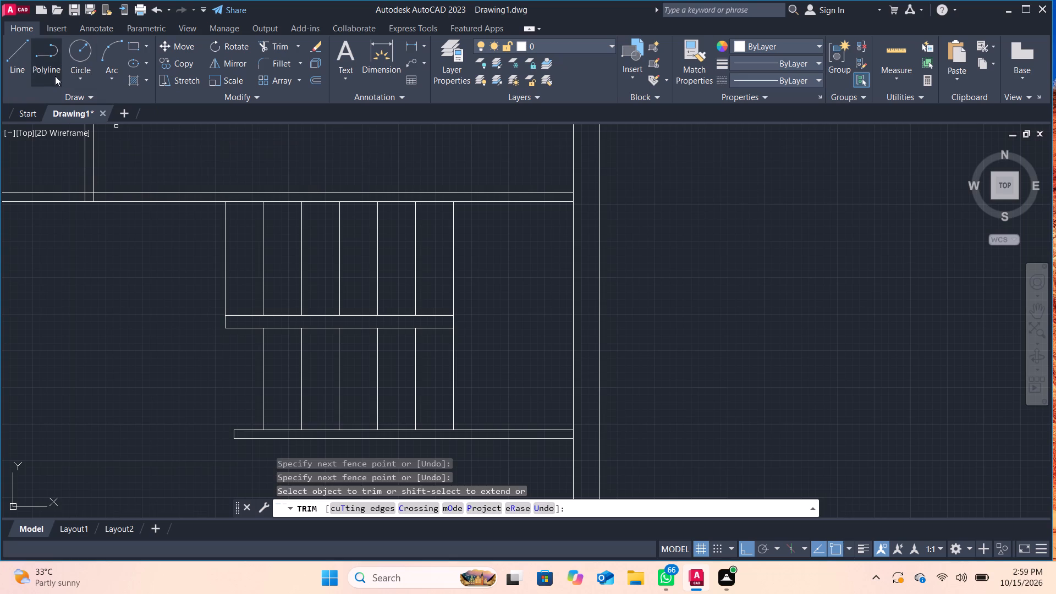
click(10, 65)
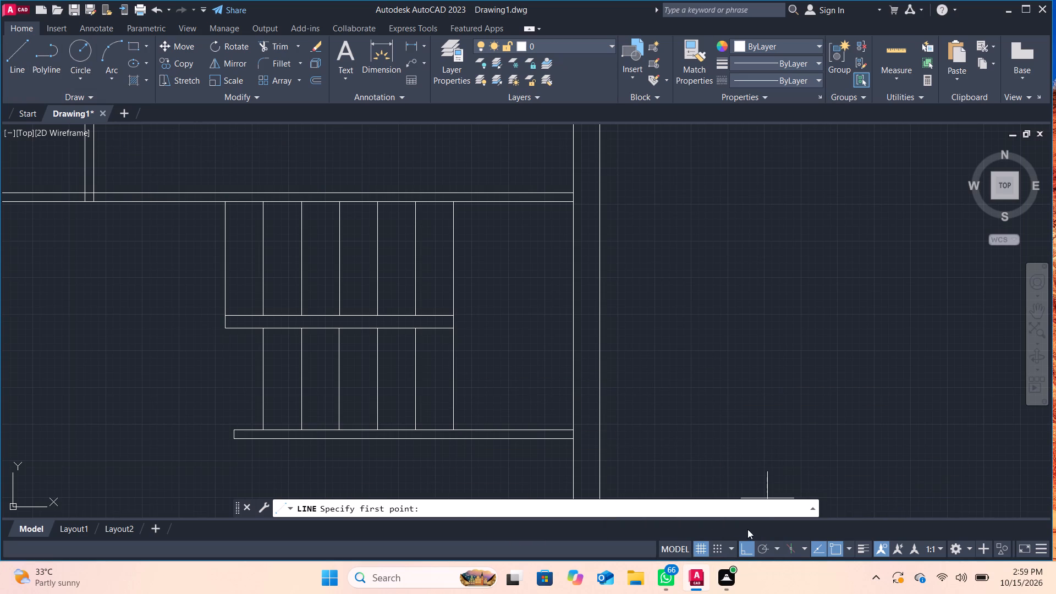
click(746, 543)
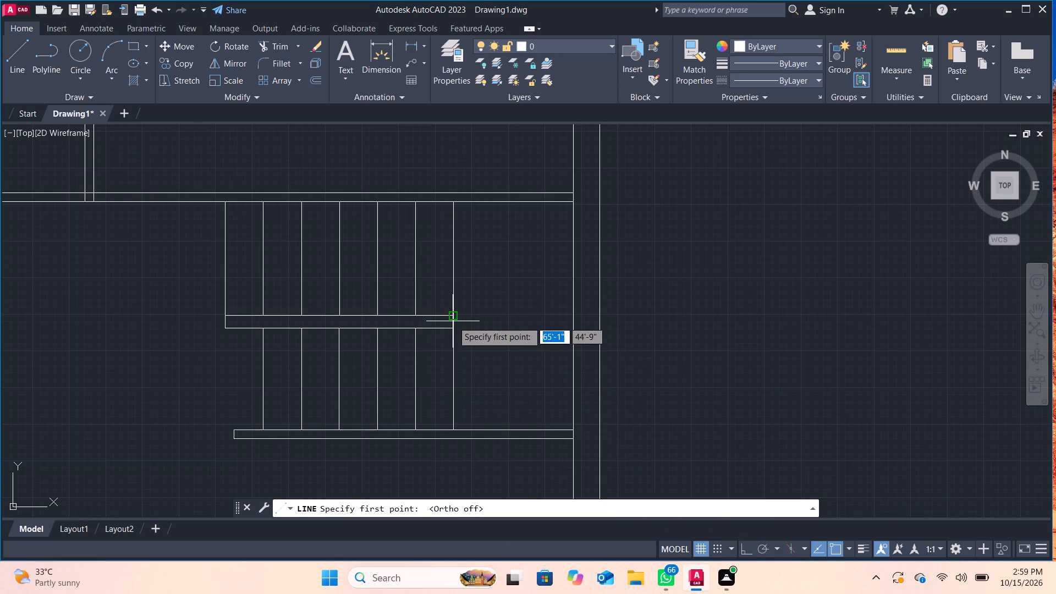
scroll(441, 327, up, 5)
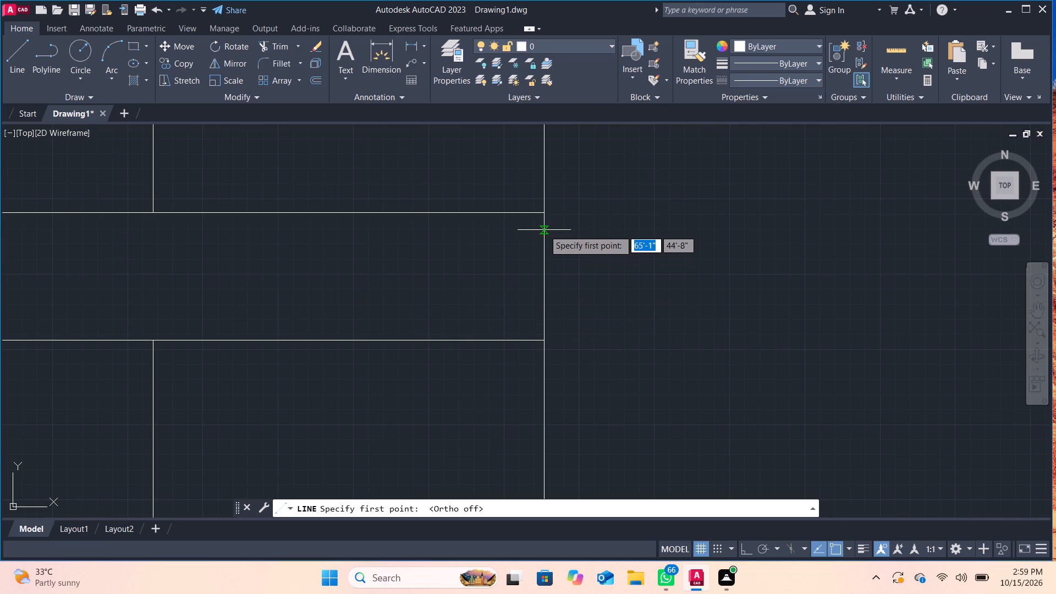
click(544, 284)
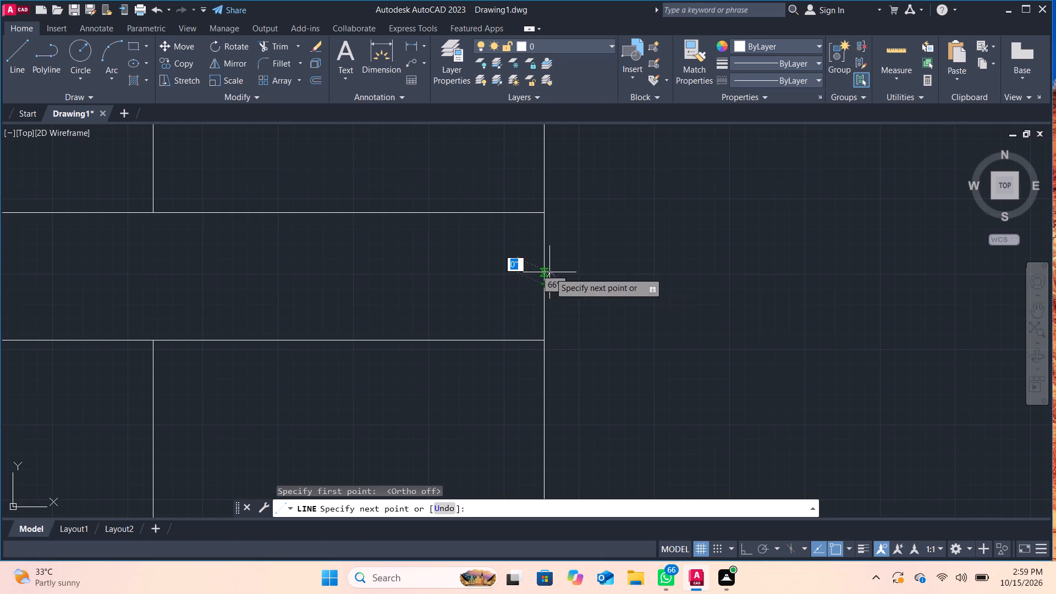
middle_drag(654, 234, 636, 245)
scroll(636, 245, down, 4)
middle_drag(636, 241, 576, 362)
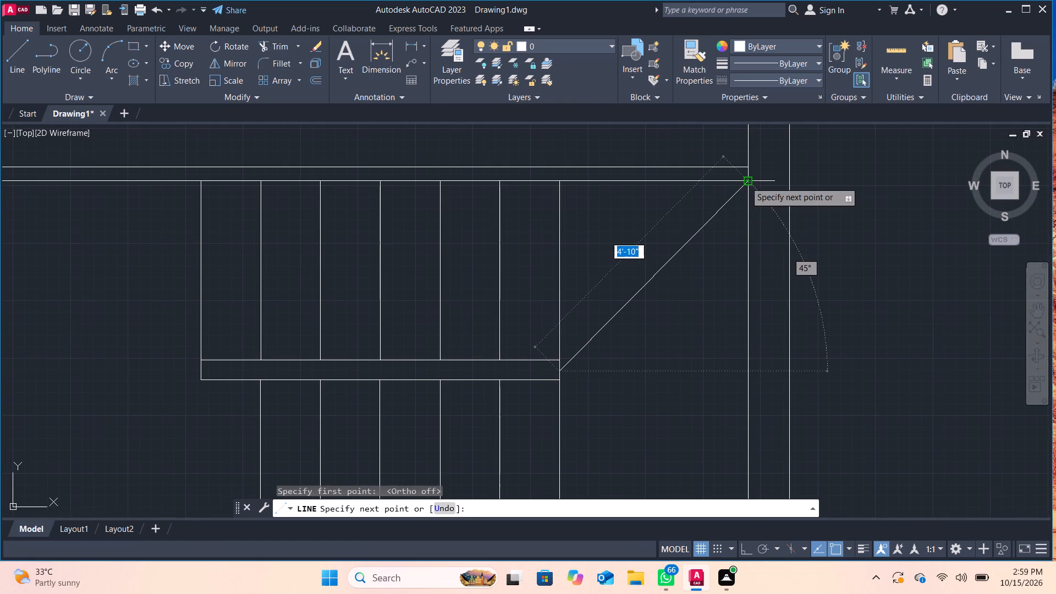
click(746, 182)
key(Return)
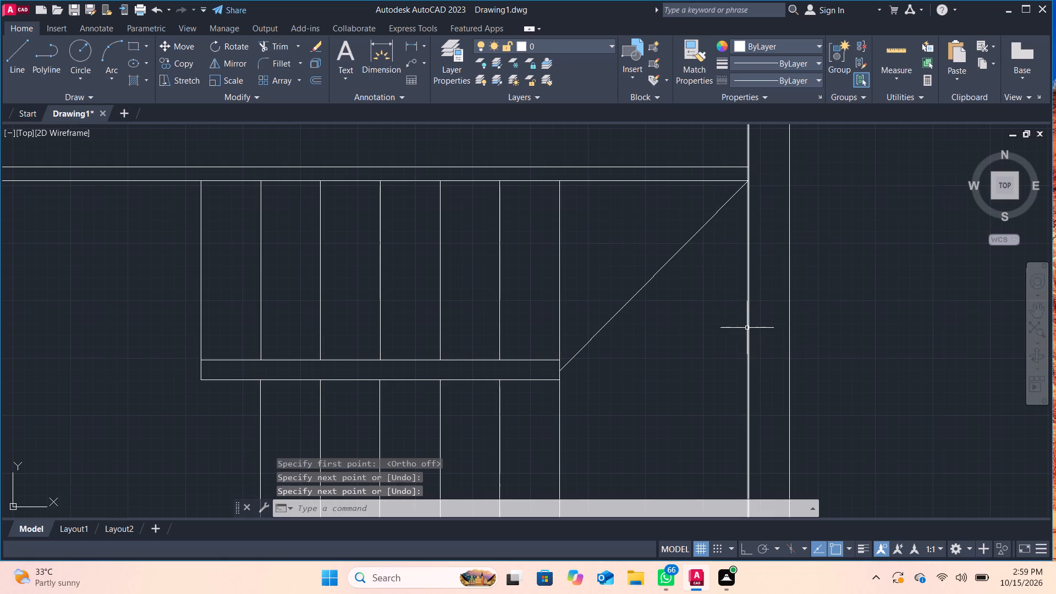
Draw a diagonal line about 4'-7" long from the first diagonal's start point to the corner where the lower partition's upper edge meets the outer wall.
scroll(745, 329, down, 3)
scroll(725, 366, up, 1)
middle_drag(690, 349, 499, 269)
scroll(496, 268, up, 1)
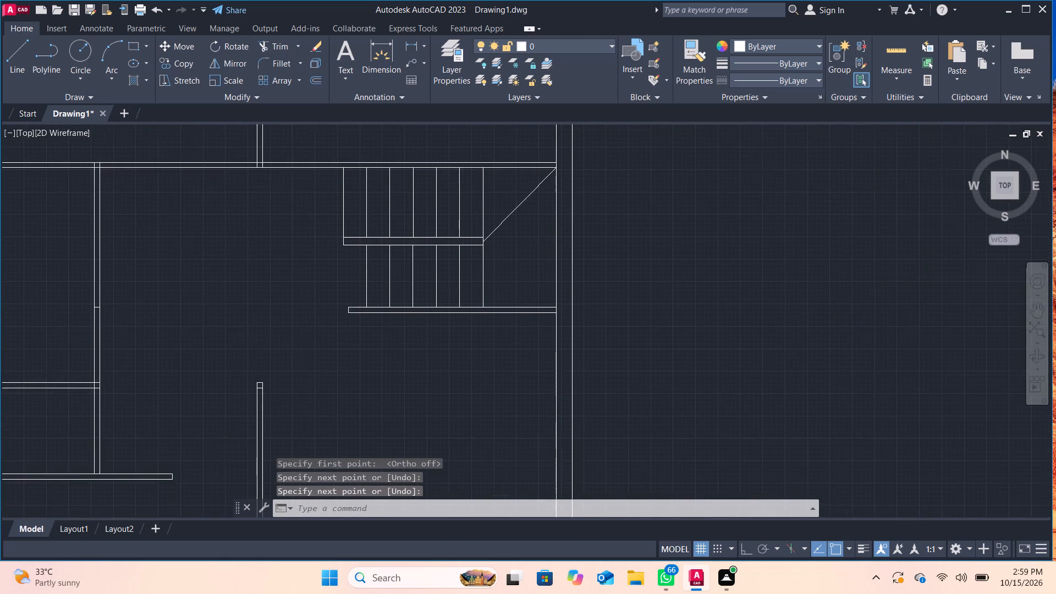
scroll(496, 268, up, 1)
click(15, 56)
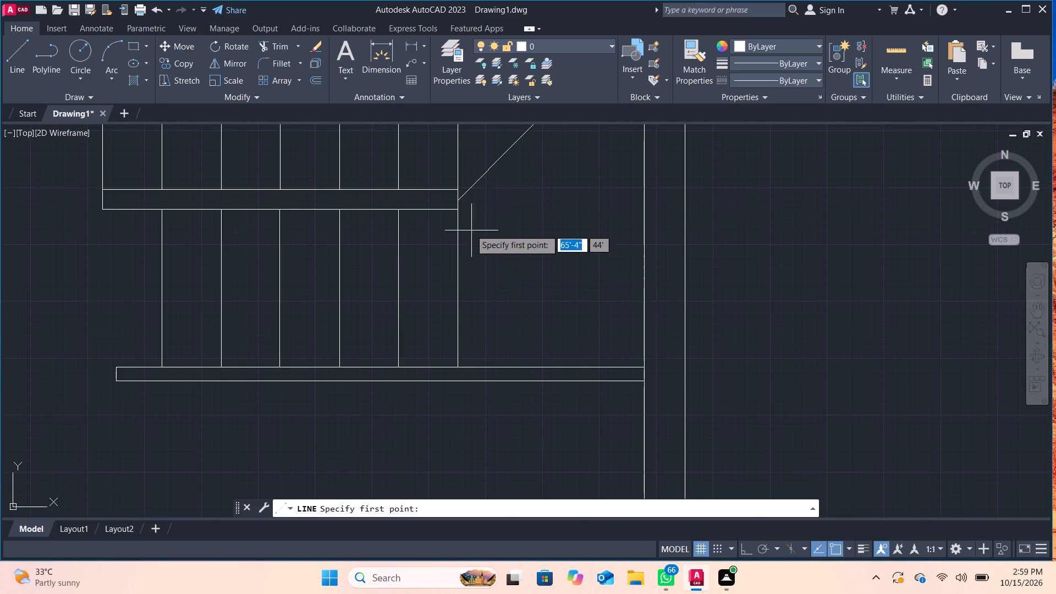
scroll(455, 206, up, 2)
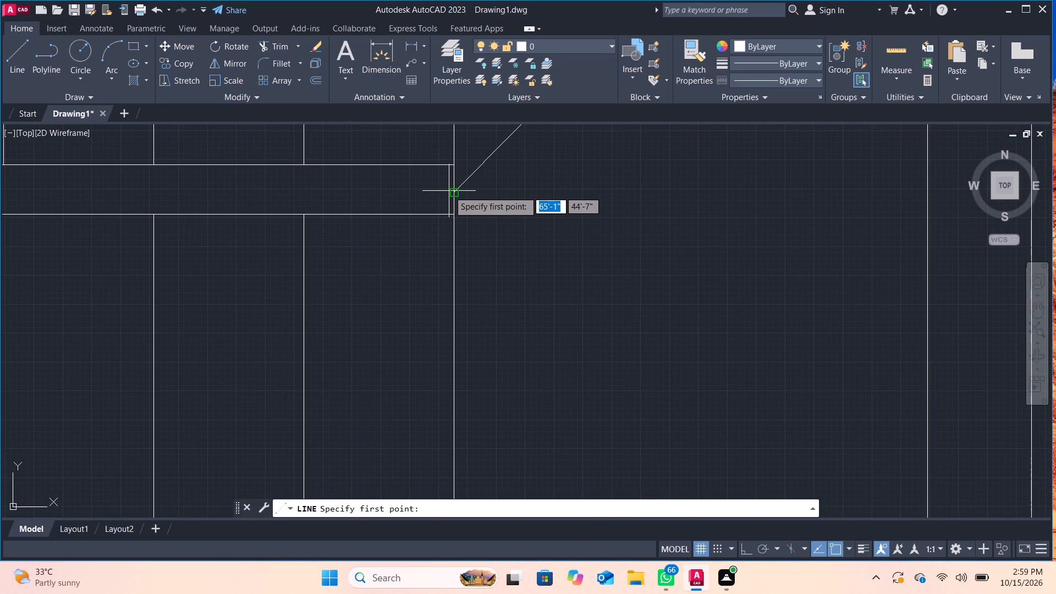
click(450, 192)
middle_drag(542, 318, 476, 139)
scroll(476, 139, down, 1)
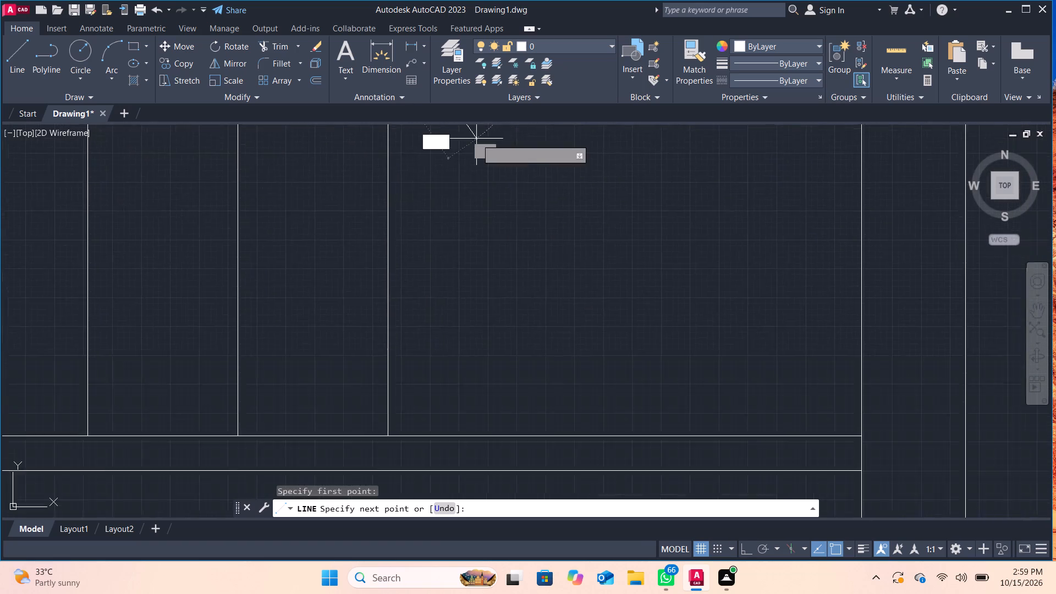
scroll(476, 139, down, 1)
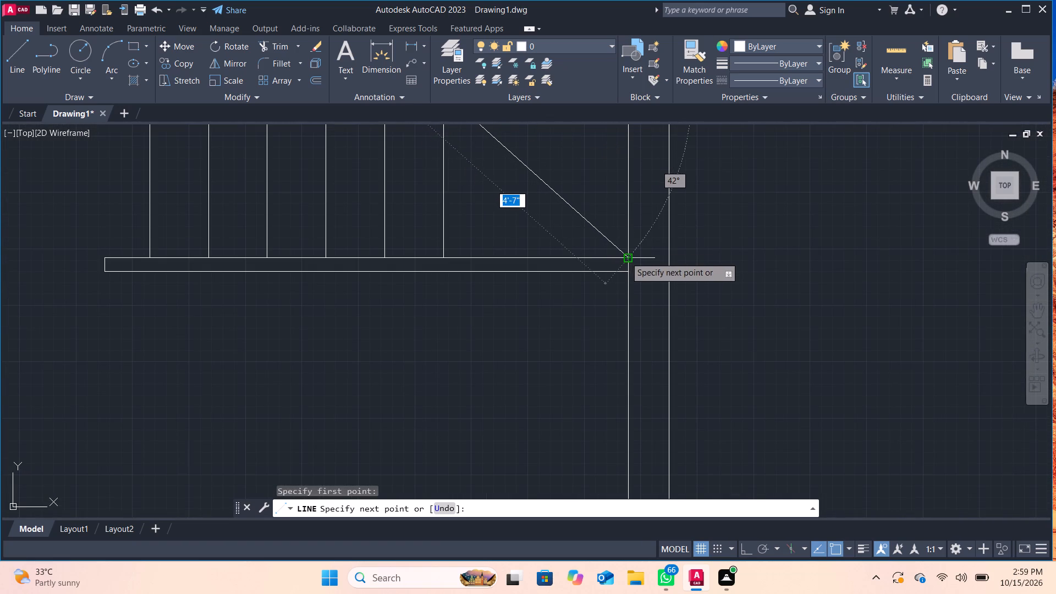
click(625, 257)
key(Return)
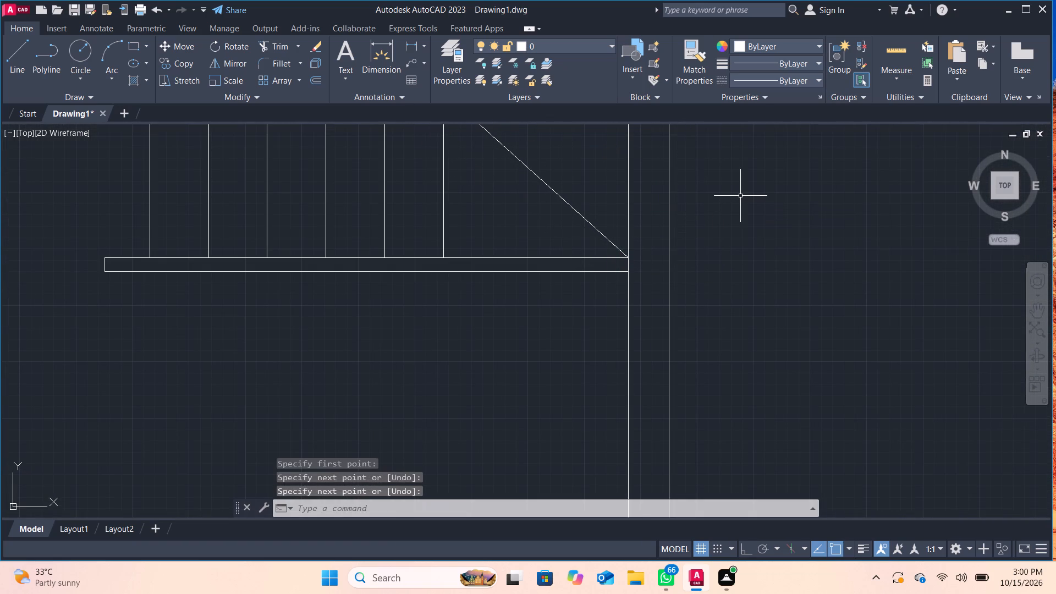
Examine the staircase and its surroundings within the whole floor plan.
scroll(740, 196, down, 2)
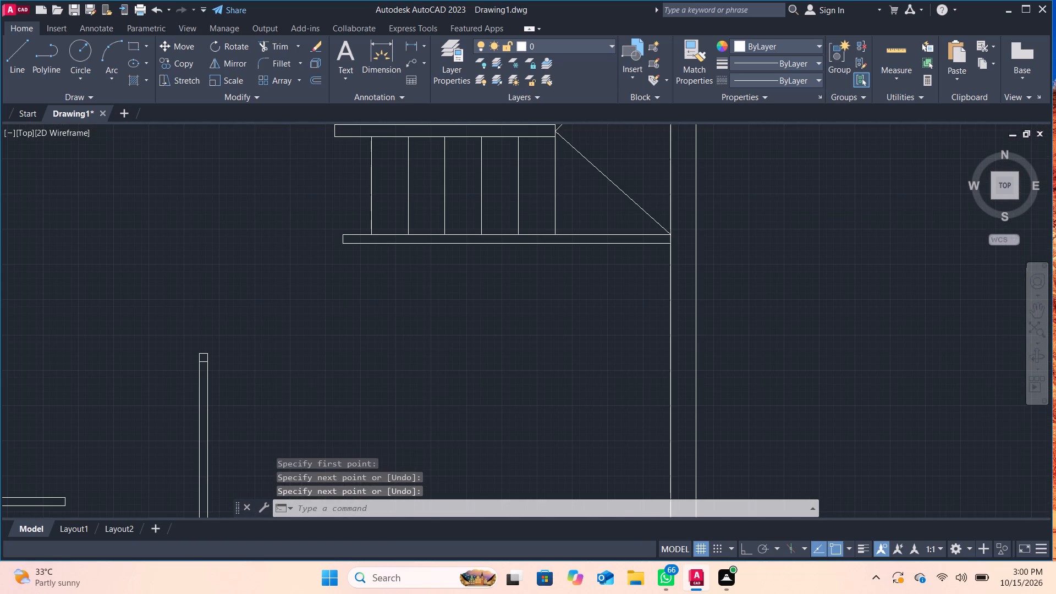
scroll(740, 196, down, 2)
middle_drag(744, 196, 753, 294)
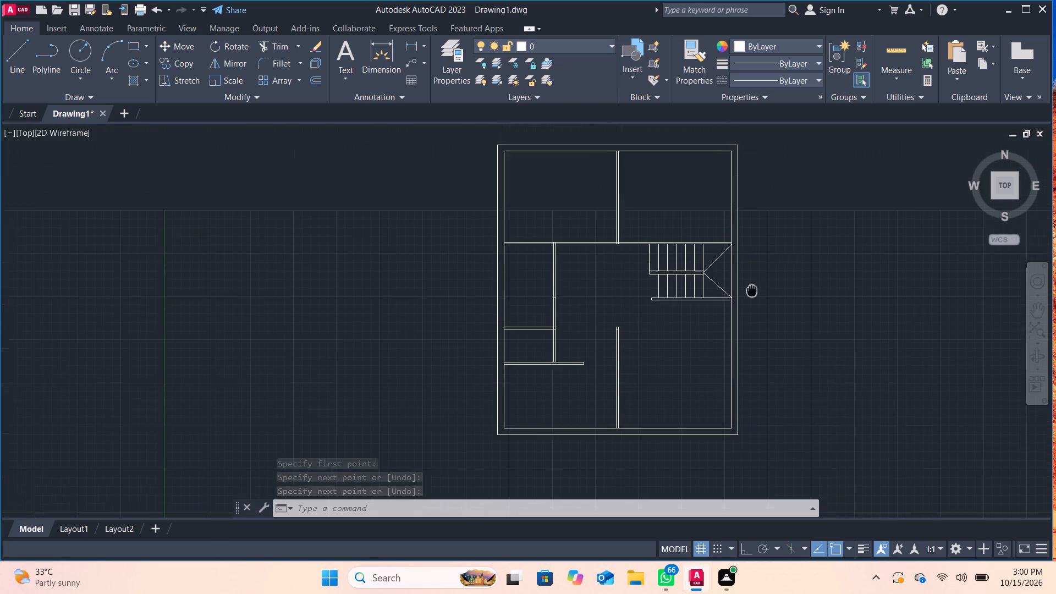
middle_drag(753, 294, 754, 295)
scroll(696, 249, up, 2)
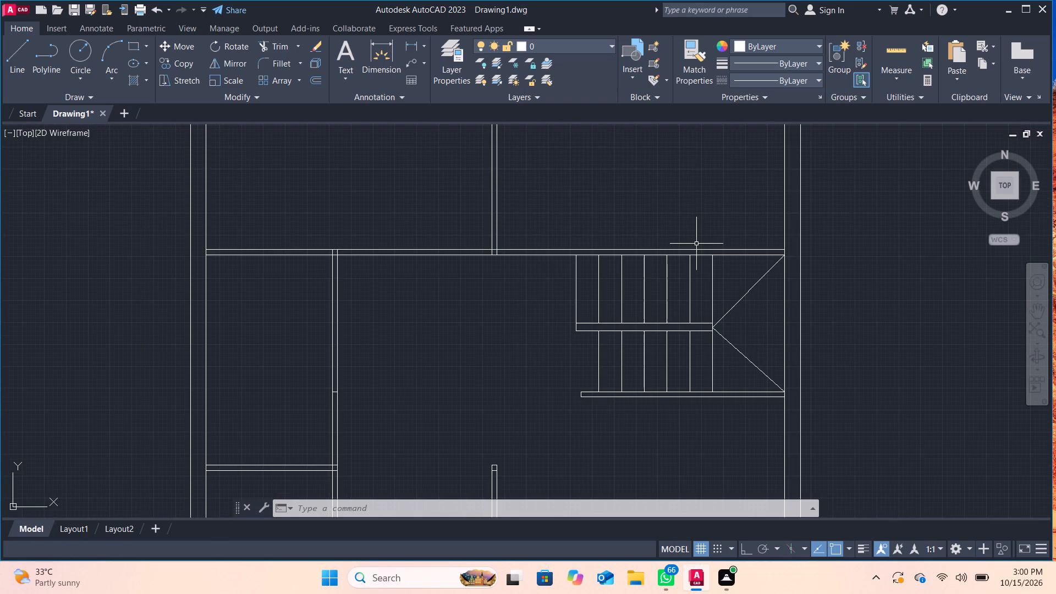
scroll(696, 243, down, 1)
middle_drag(697, 243, 707, 311)
scroll(707, 311, down, 1)
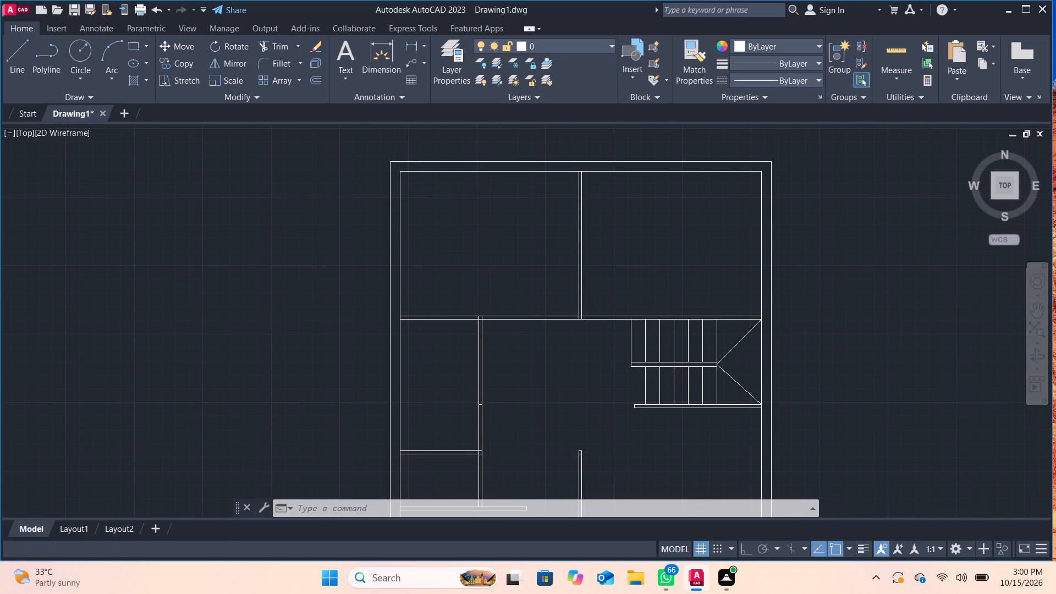
scroll(707, 311, down, 1)
scroll(700, 362, up, 2)
scroll(700, 360, down, 1)
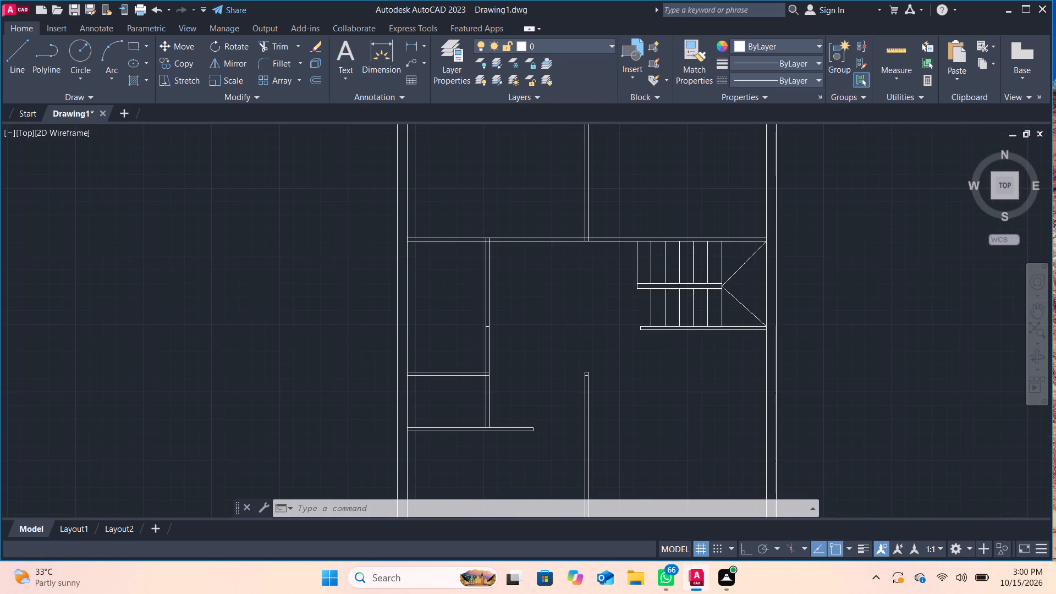
middle_drag(700, 360, 673, 314)
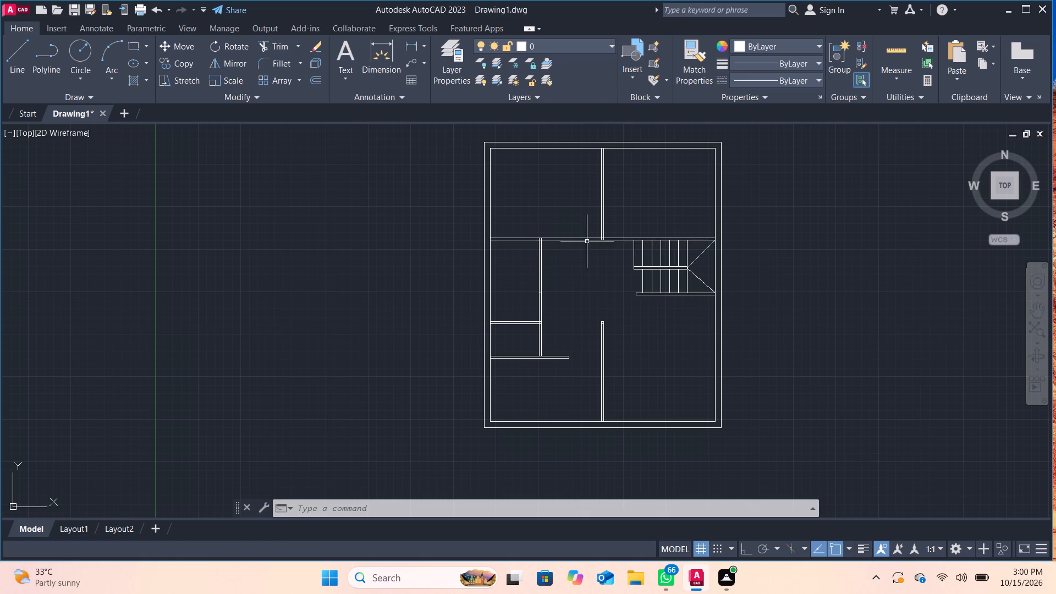
Offset the lower edge of the partition below the staircase 4'-6" downward.
click(323, 82)
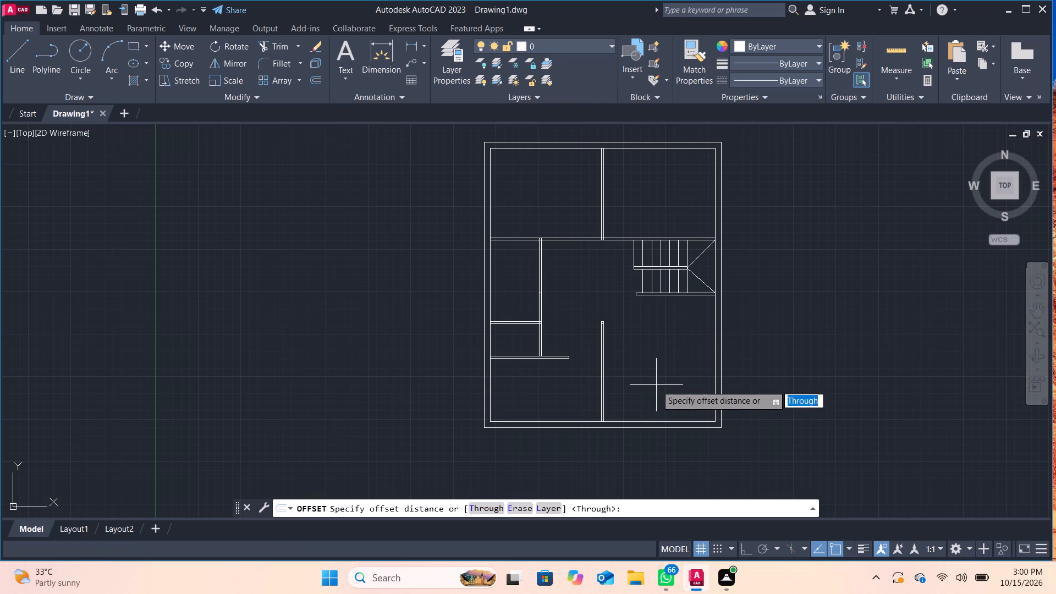
key(Return)
scroll(663, 325, up, 2)
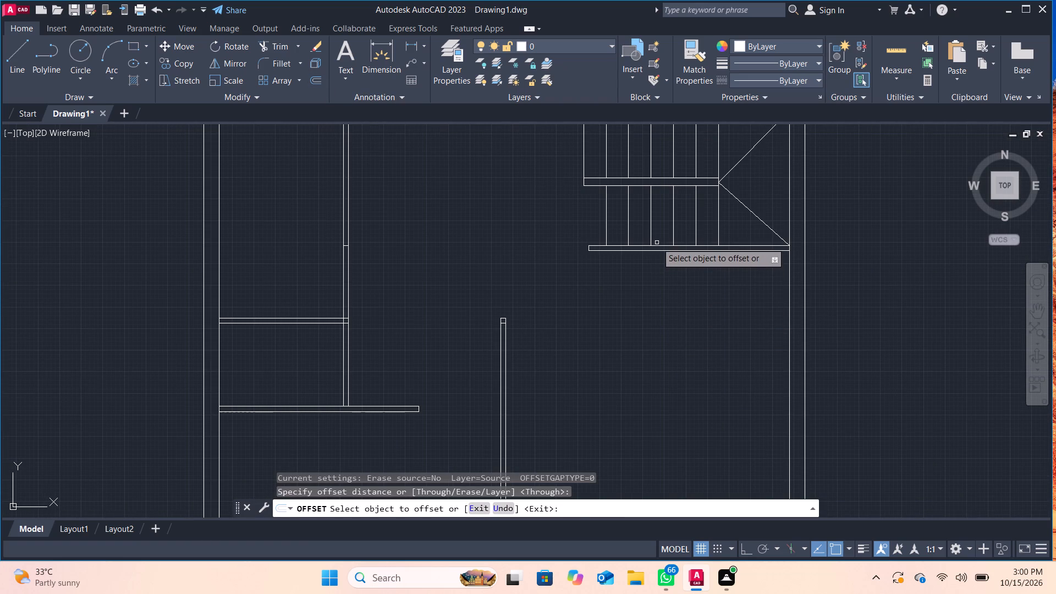
click(658, 250)
text(4')
text(-6")
key(Return)
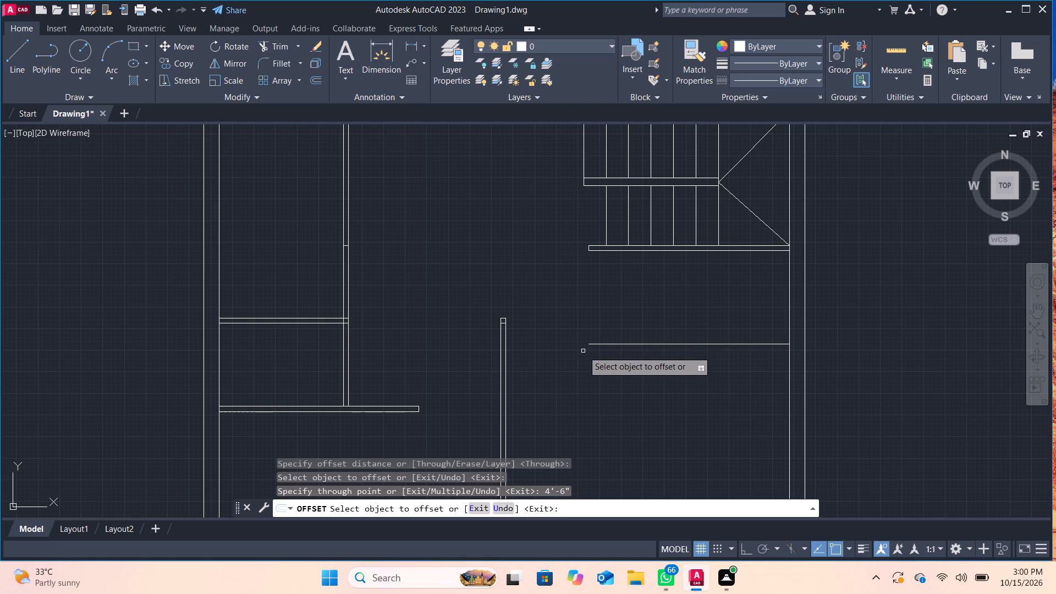
Offset the new horizontal line 3" downward to form the second face of a partition.
click(609, 345)
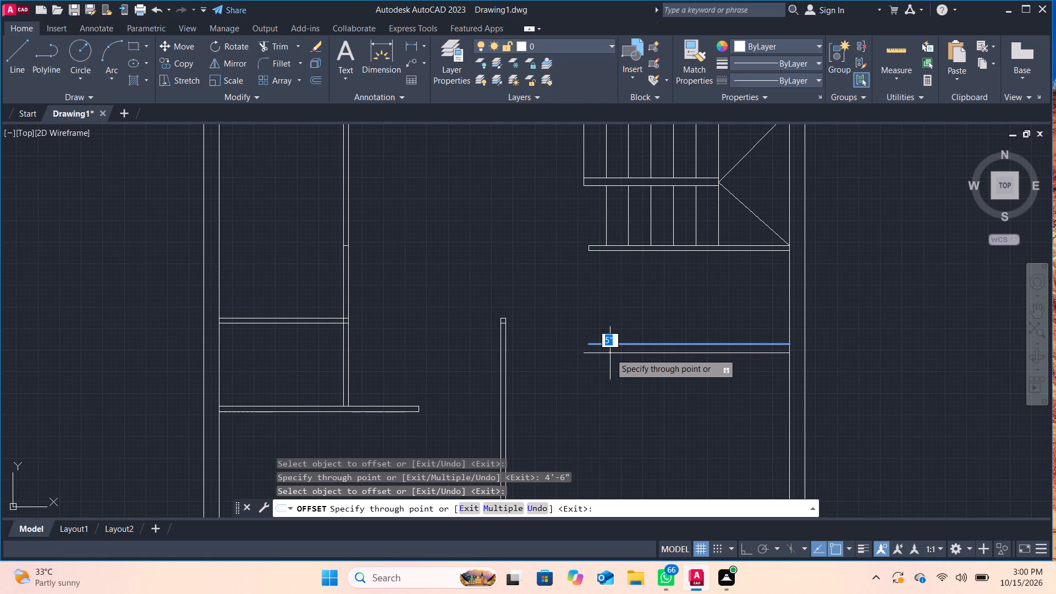
key(1)
key(BackSpace)
key(3)
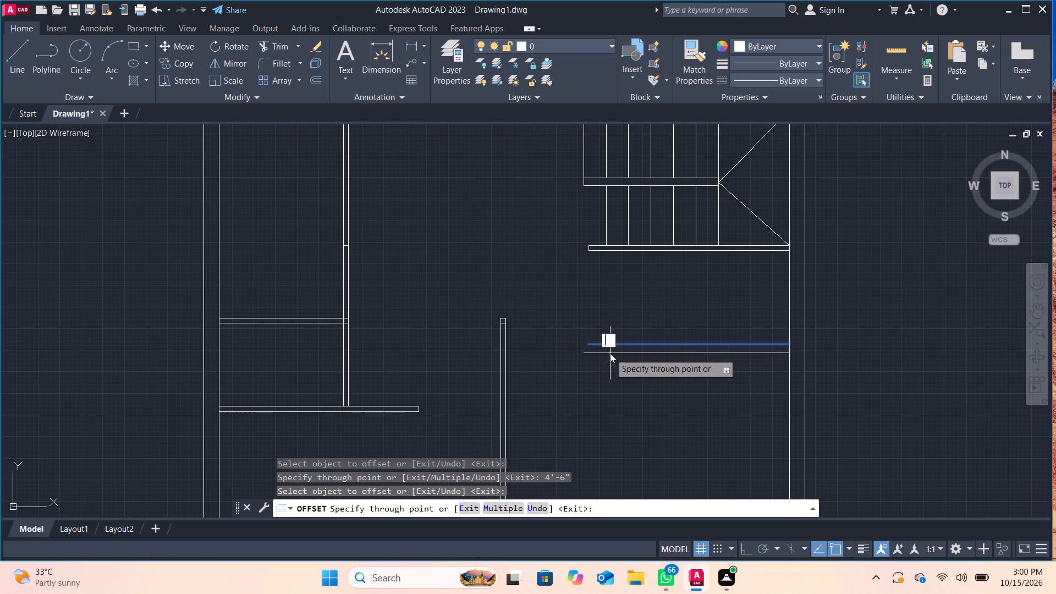
key(Return)
Draw a short vertical line closing the open left end of the new 3" partition.
scroll(611, 354, down, 1)
middle_click(611, 354)
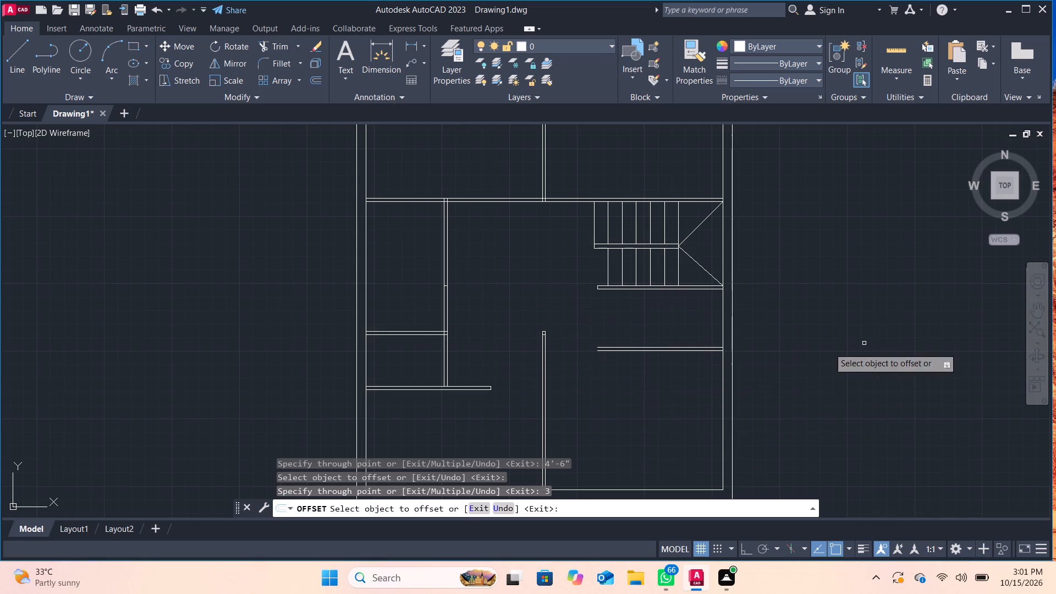
middle_click(621, 311)
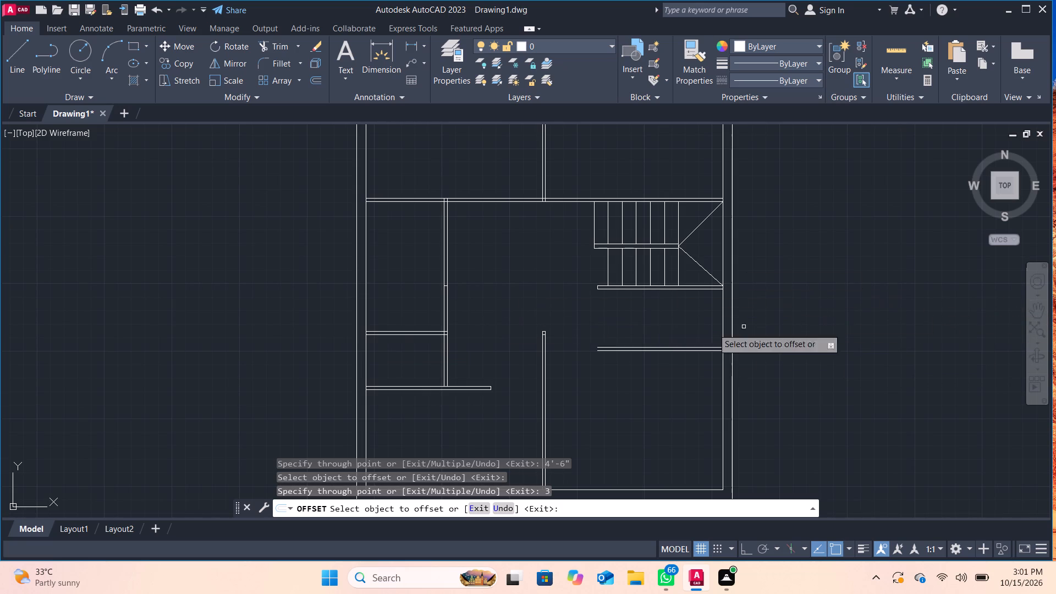
middle_drag(774, 311, 800, 262)
scroll(798, 269, up, 1)
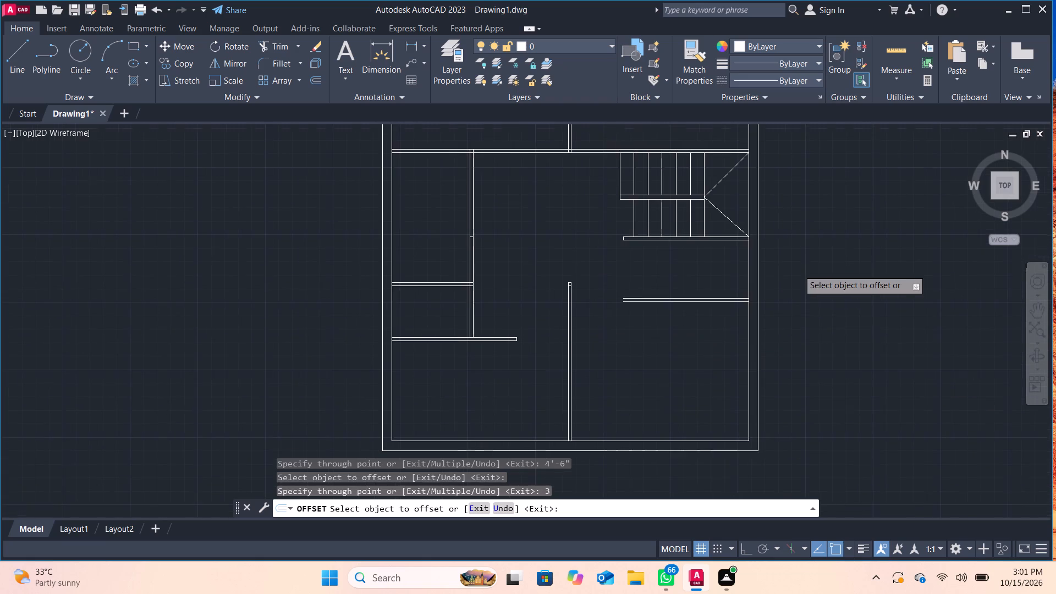
middle_drag(798, 269, 832, 298)
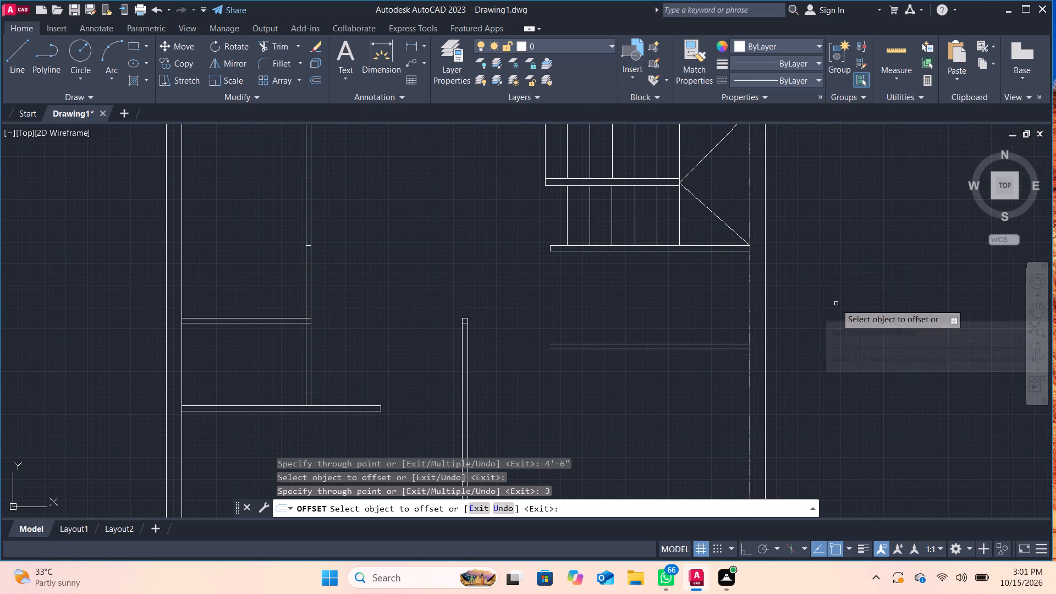
scroll(533, 293, up, 2)
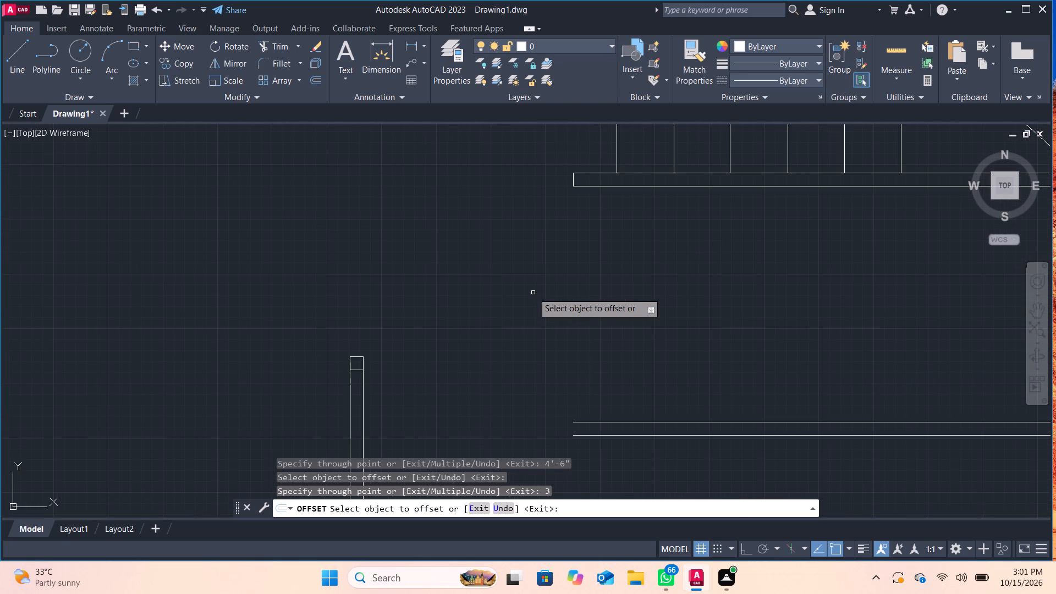
click(28, 48)
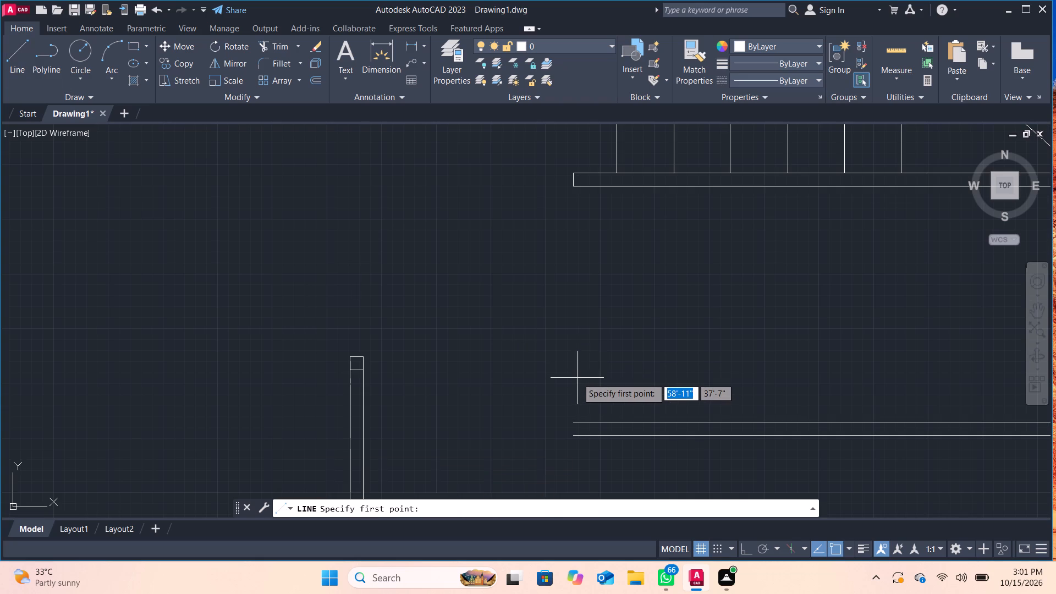
scroll(577, 378, up, 1)
scroll(577, 378, down, 2)
scroll(577, 395, up, 2)
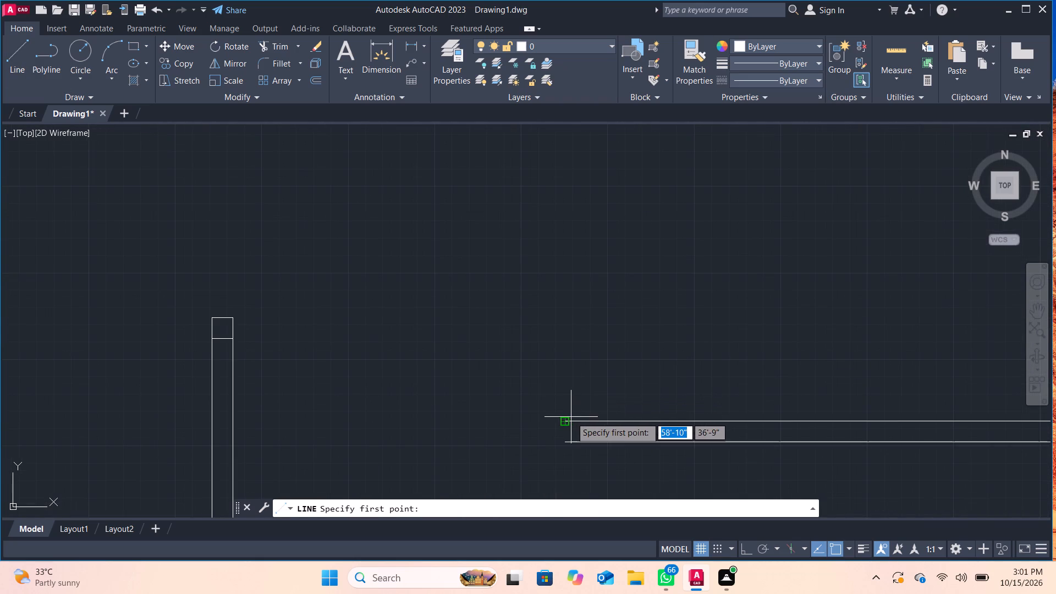
click(569, 419)
click(566, 437)
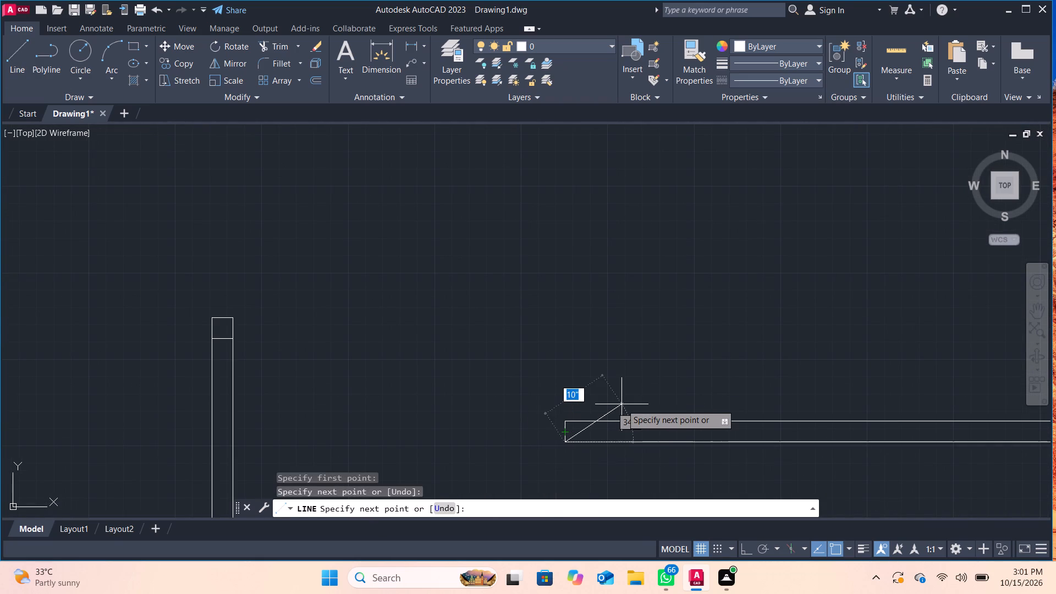
key(Return)
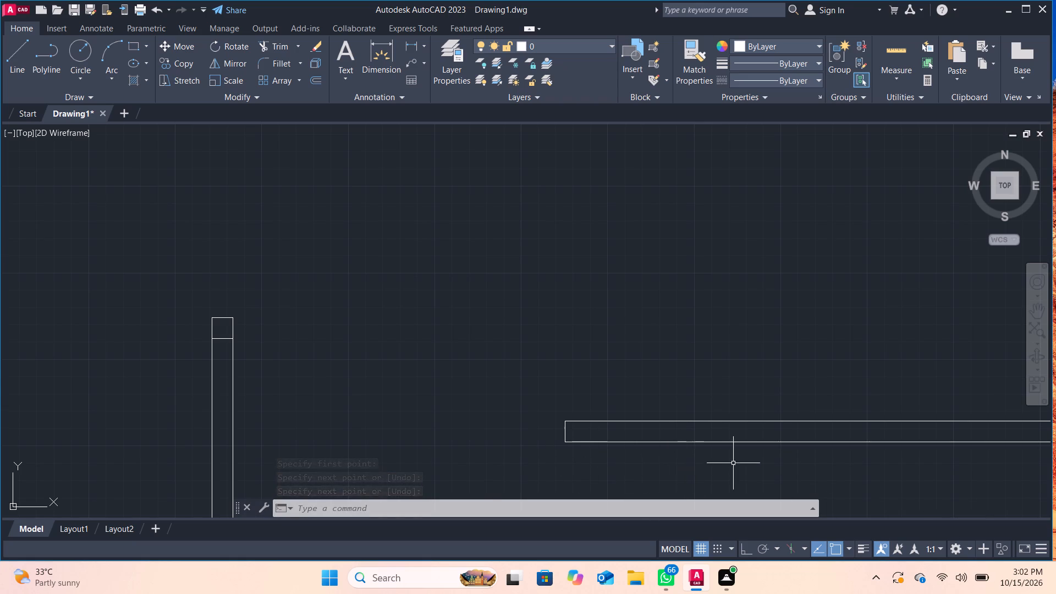
Offset the inner face of the right outer wall 5'-10" into the plan.
scroll(701, 459, down, 2)
middle_drag(713, 398, 616, 398)
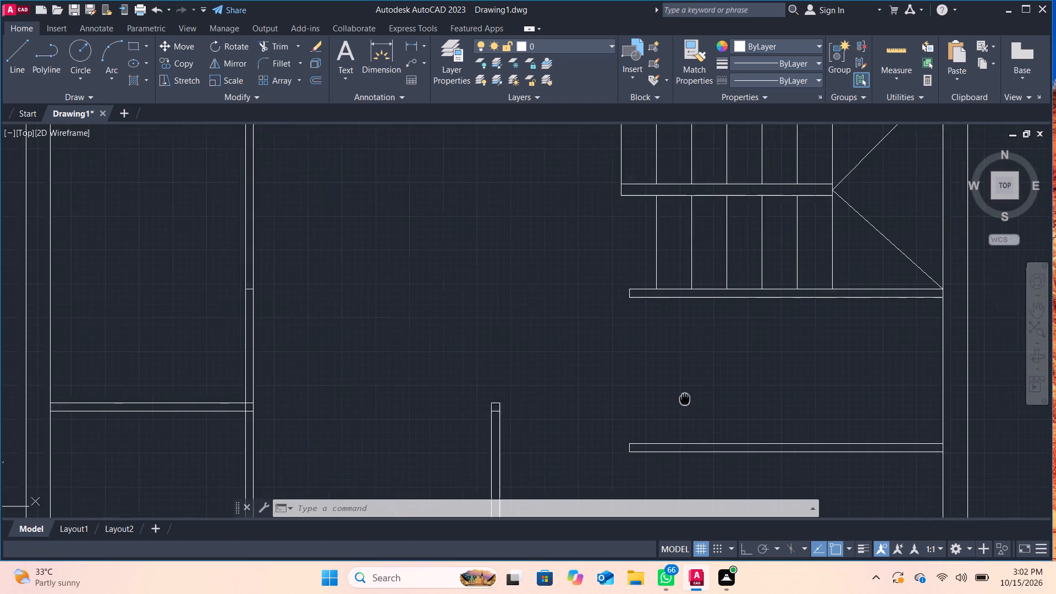
middle_drag(616, 398, 536, 391)
click(318, 76)
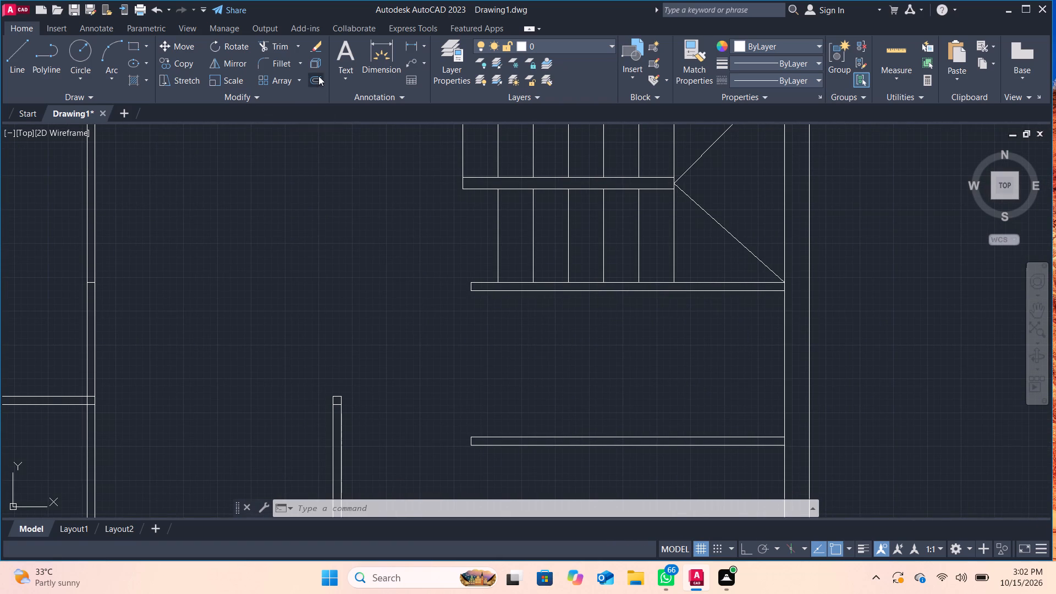
key(Return)
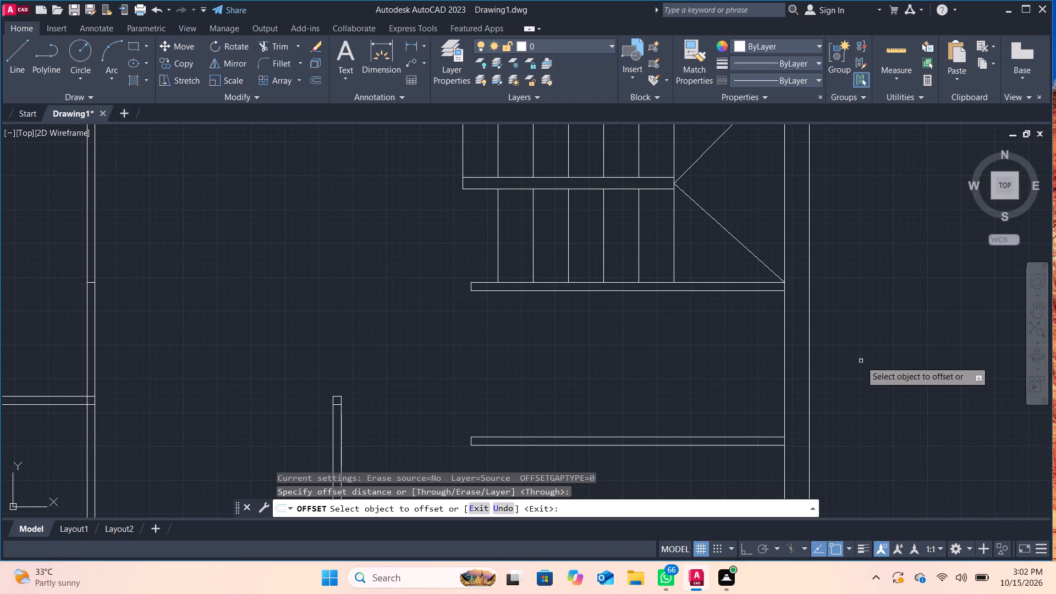
click(784, 361)
key(5)
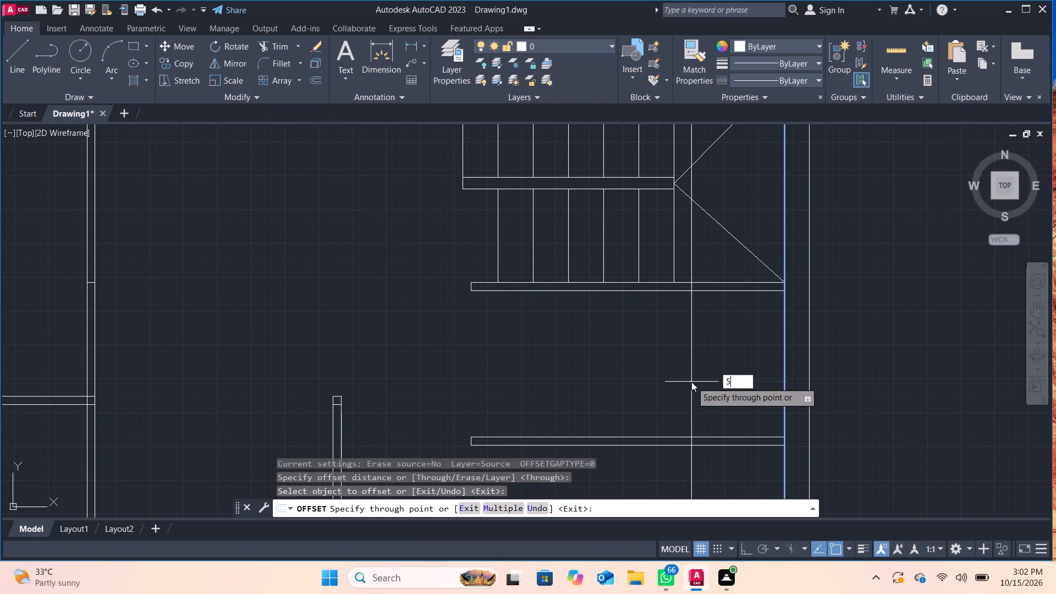
key(apostrophe)
text(-10)
key(shift+quotedbl)
key(Return)
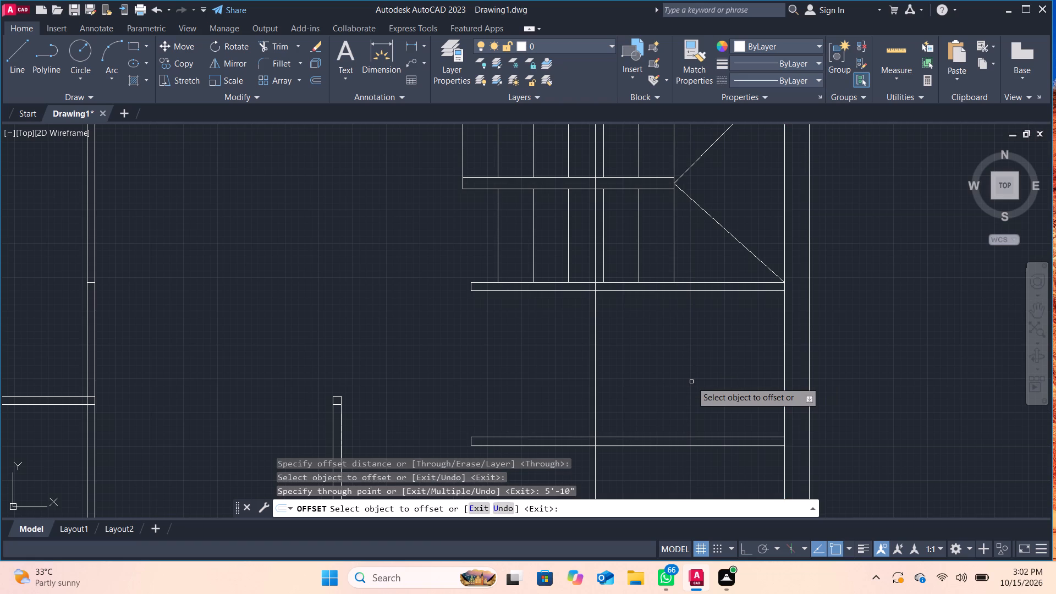
Trim the new vertical line's portion above the horizontal partition over the staircase.
scroll(590, 330, down, 2)
middle_drag(590, 330, 591, 364)
scroll(591, 364, up, 2)
middle_drag(593, 365, 620, 521)
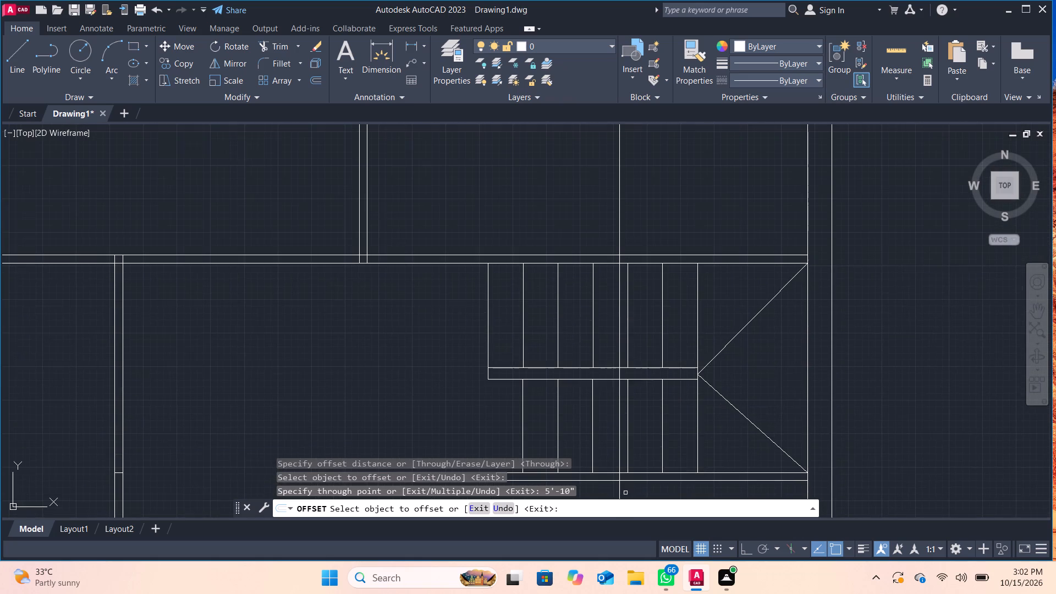
click(280, 47)
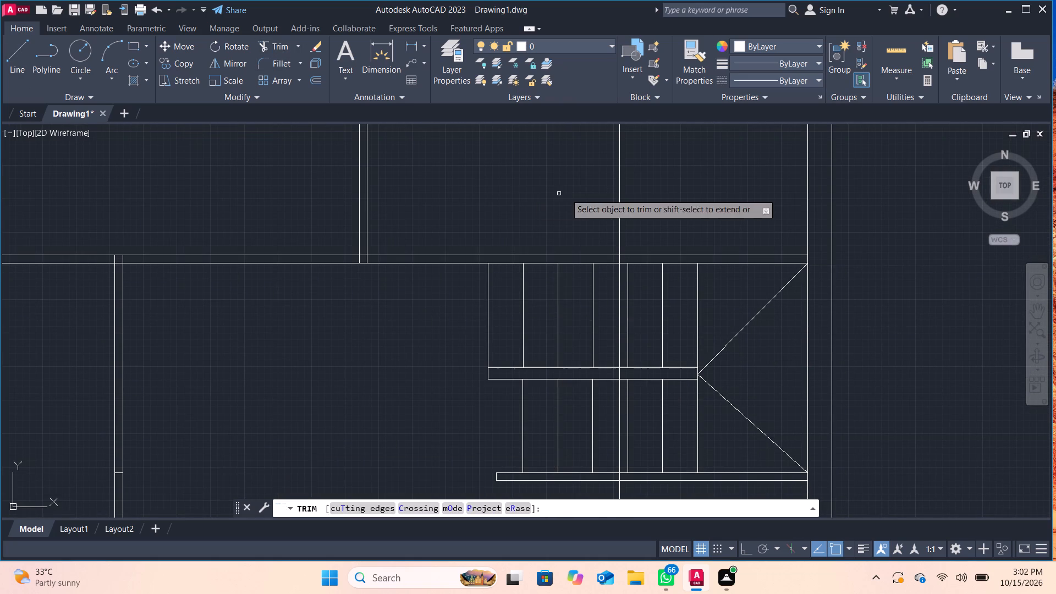
drag(618, 189, 656, 189)
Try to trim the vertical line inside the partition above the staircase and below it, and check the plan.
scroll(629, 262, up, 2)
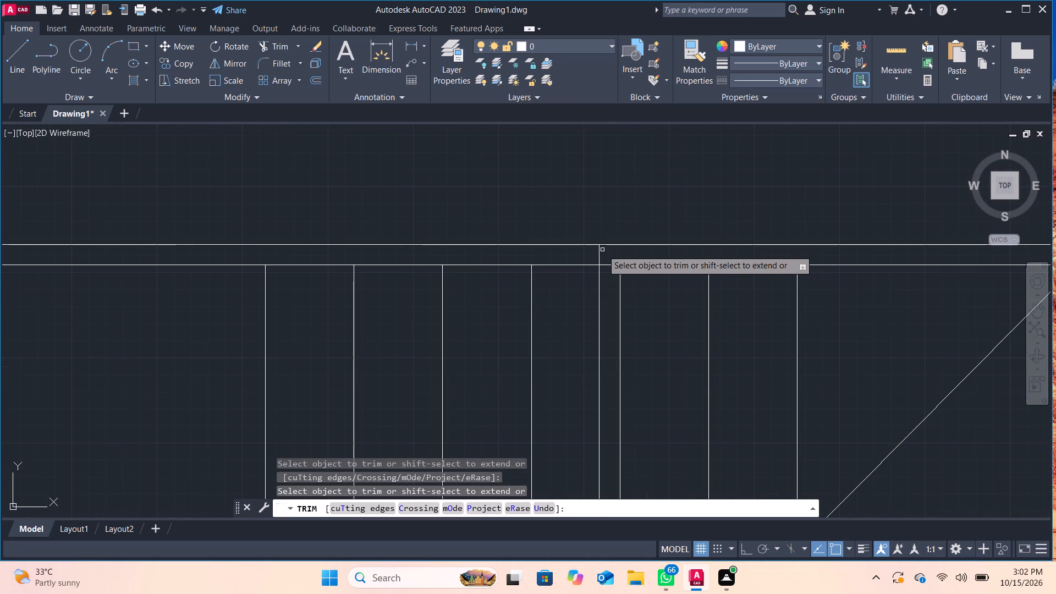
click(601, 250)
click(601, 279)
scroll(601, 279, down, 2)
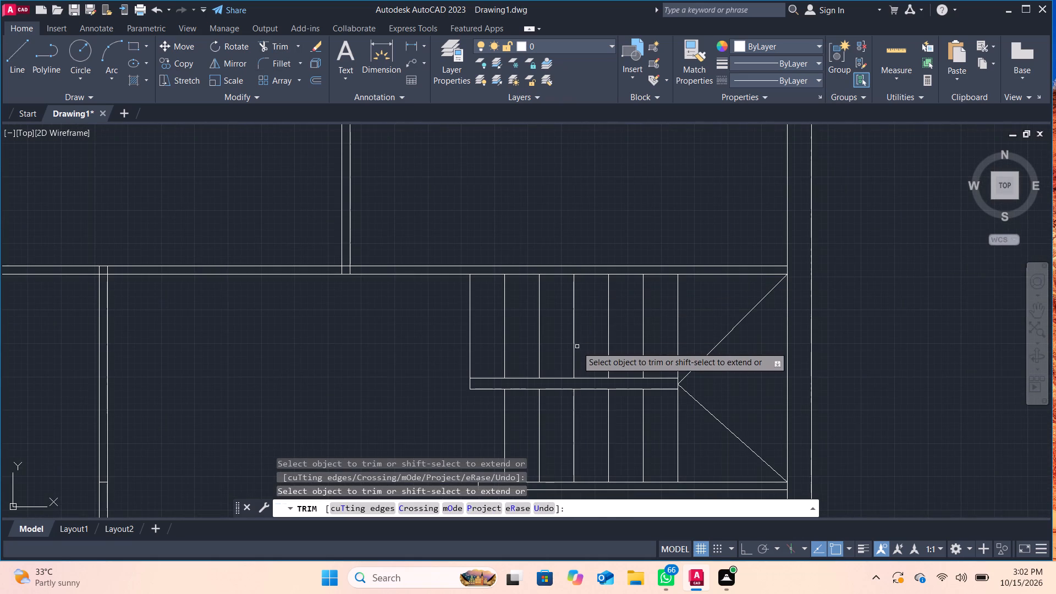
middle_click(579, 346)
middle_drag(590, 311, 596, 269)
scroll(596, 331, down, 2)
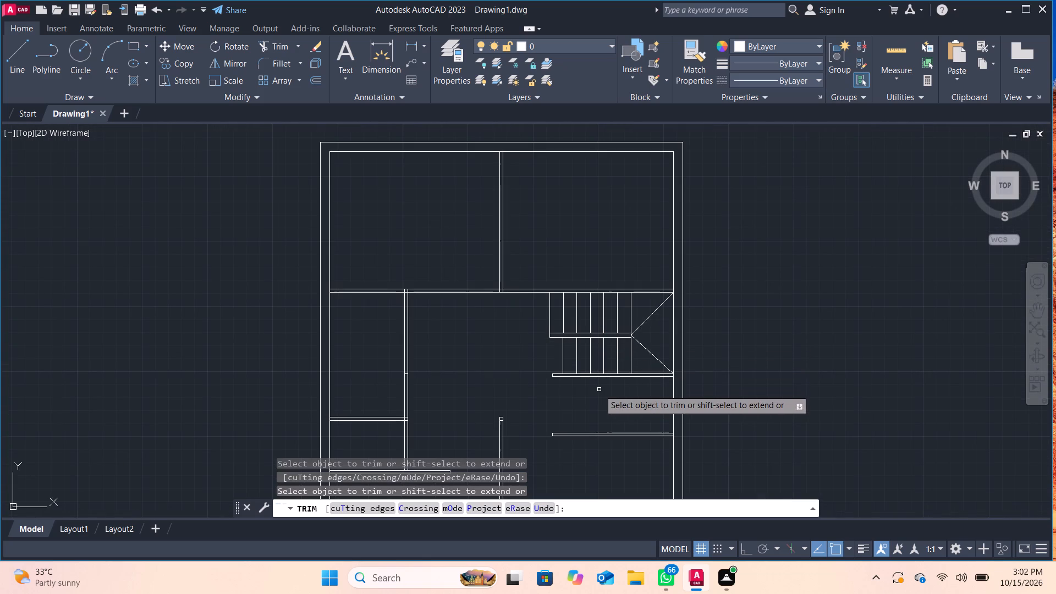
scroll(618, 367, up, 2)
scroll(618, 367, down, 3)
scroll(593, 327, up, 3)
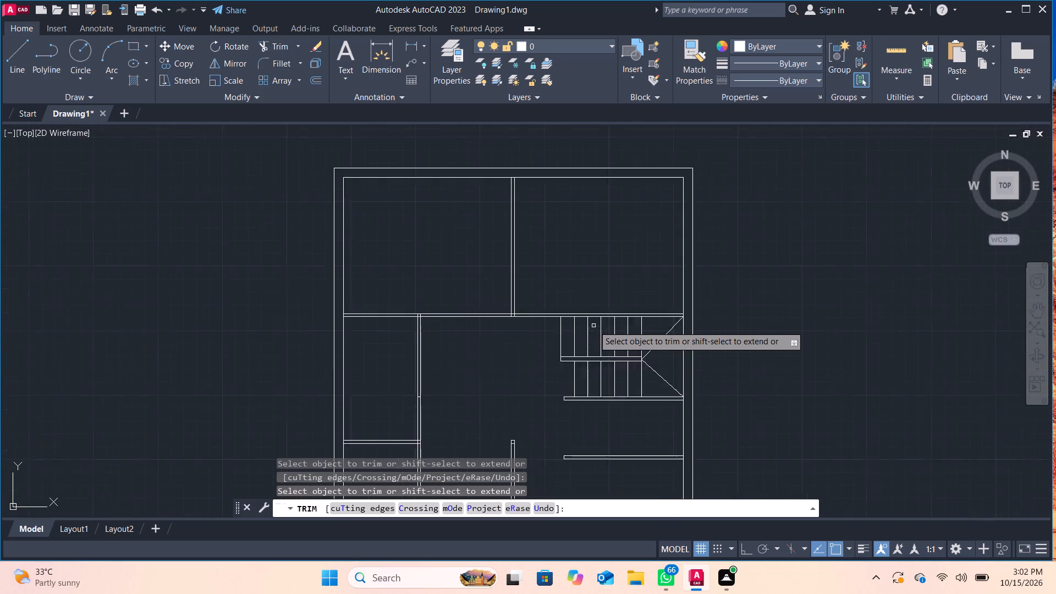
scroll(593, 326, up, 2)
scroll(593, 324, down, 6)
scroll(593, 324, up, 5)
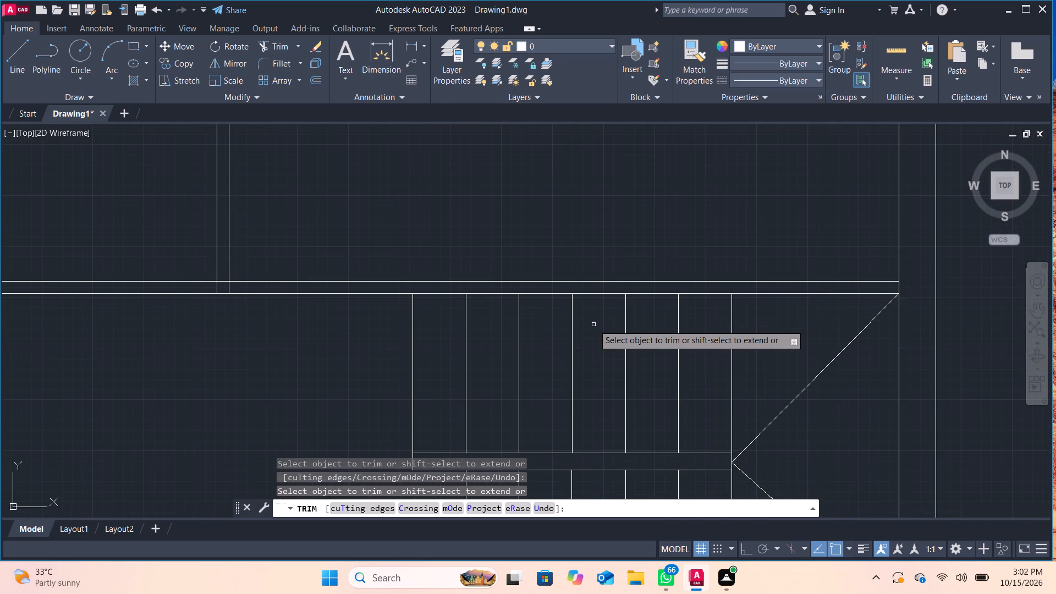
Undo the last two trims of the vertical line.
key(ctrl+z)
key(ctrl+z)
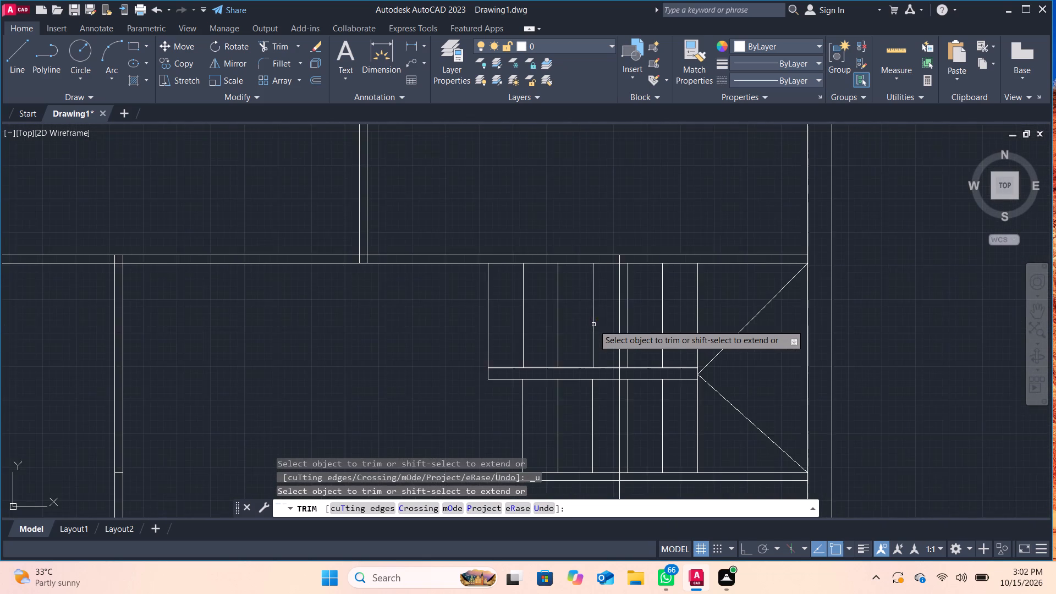
Trim the vertical line below the lower partition, across the staircase, and inside the partitions above and directly below the stairs.
scroll(593, 324, down, 3)
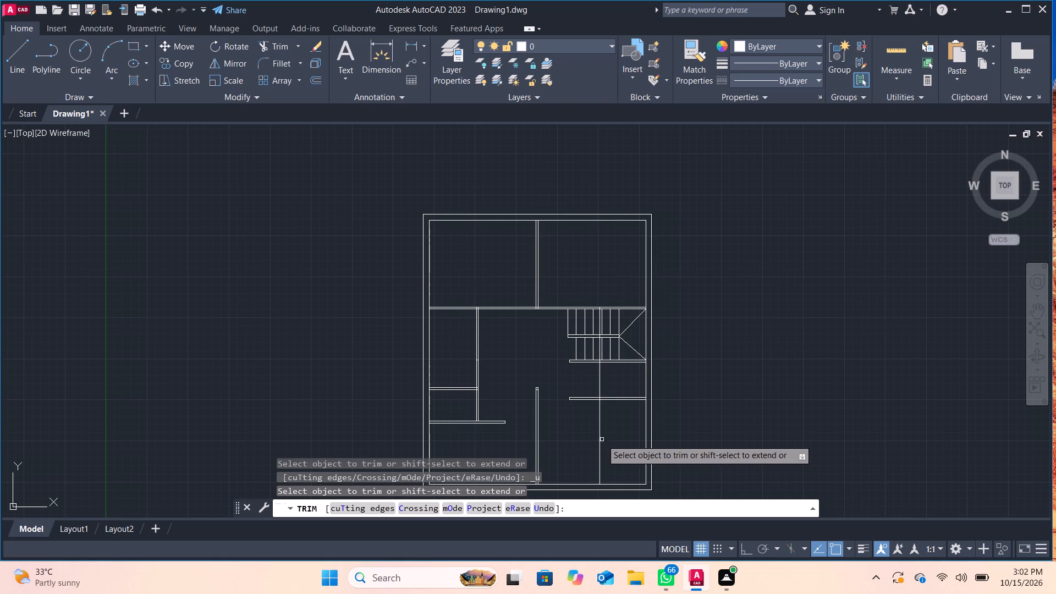
click(601, 438)
scroll(597, 348, up, 2)
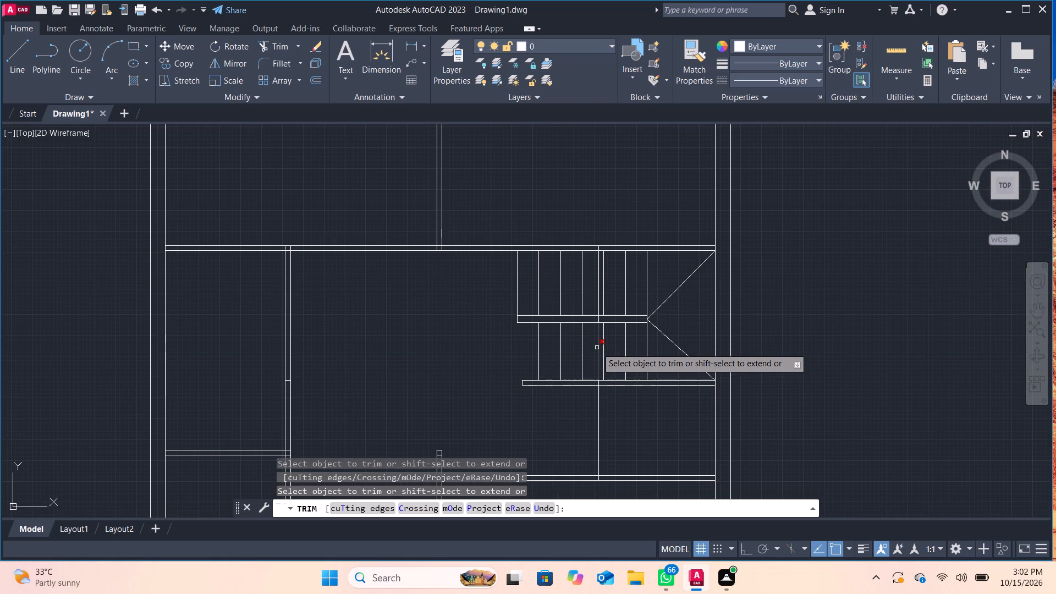
click(596, 351)
click(598, 352)
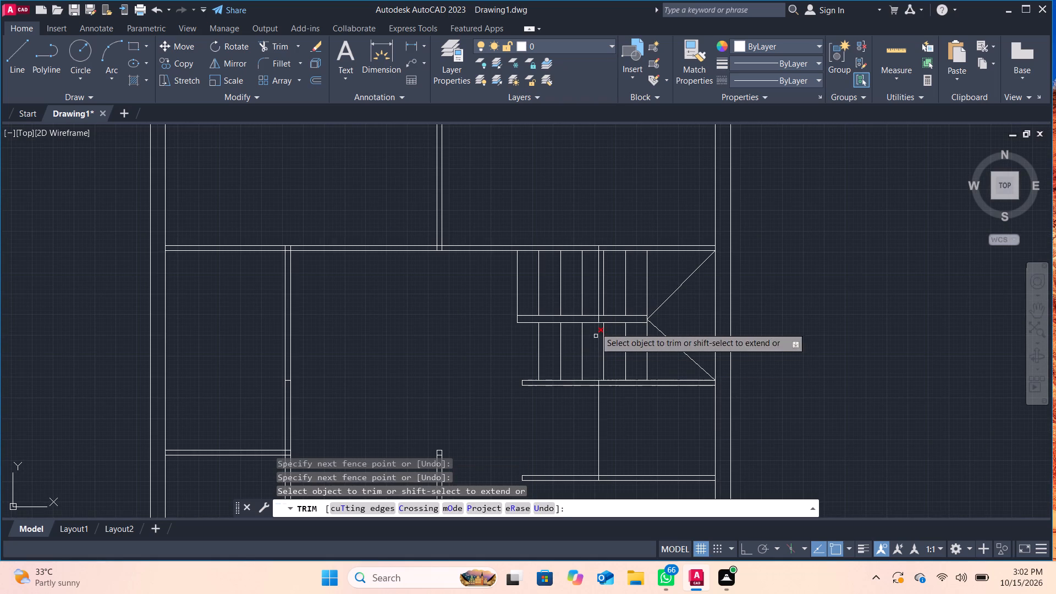
scroll(598, 380, up, 3)
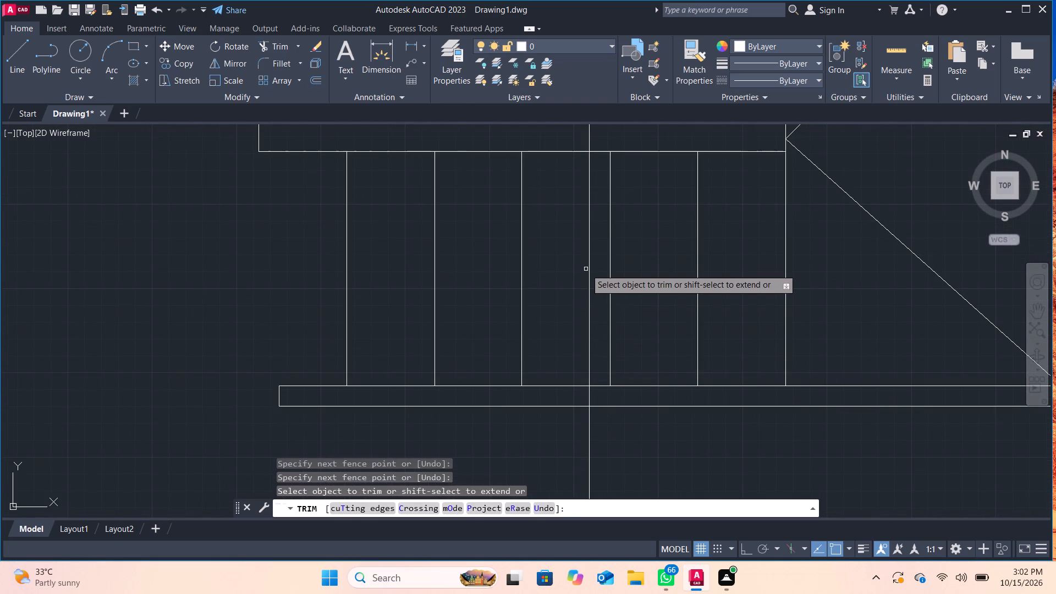
click(589, 274)
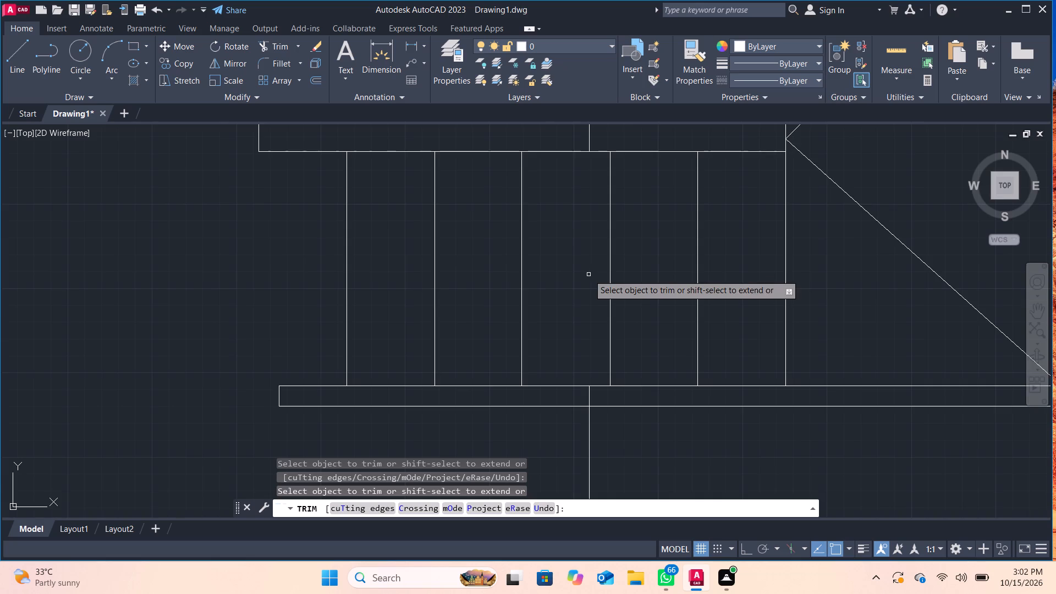
scroll(584, 261, down, 2)
middle_drag(584, 261, 584, 317)
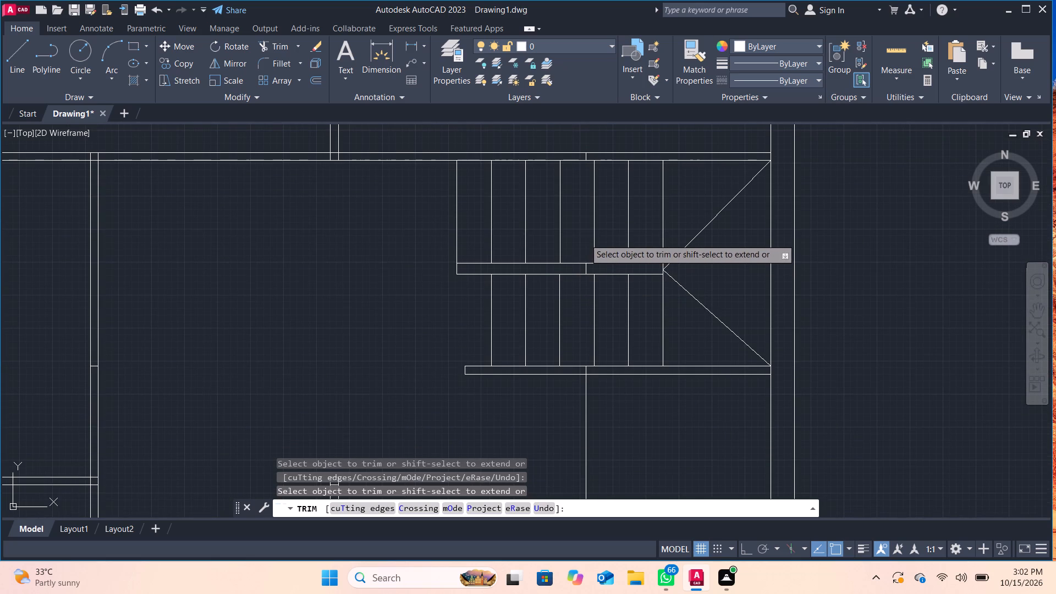
click(585, 239)
click(588, 271)
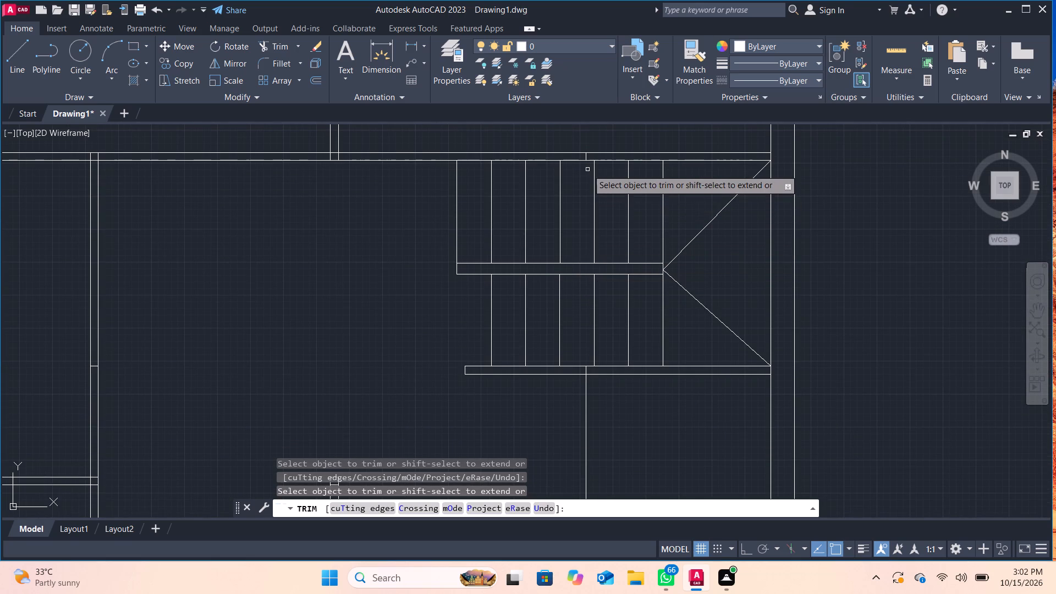
click(586, 157)
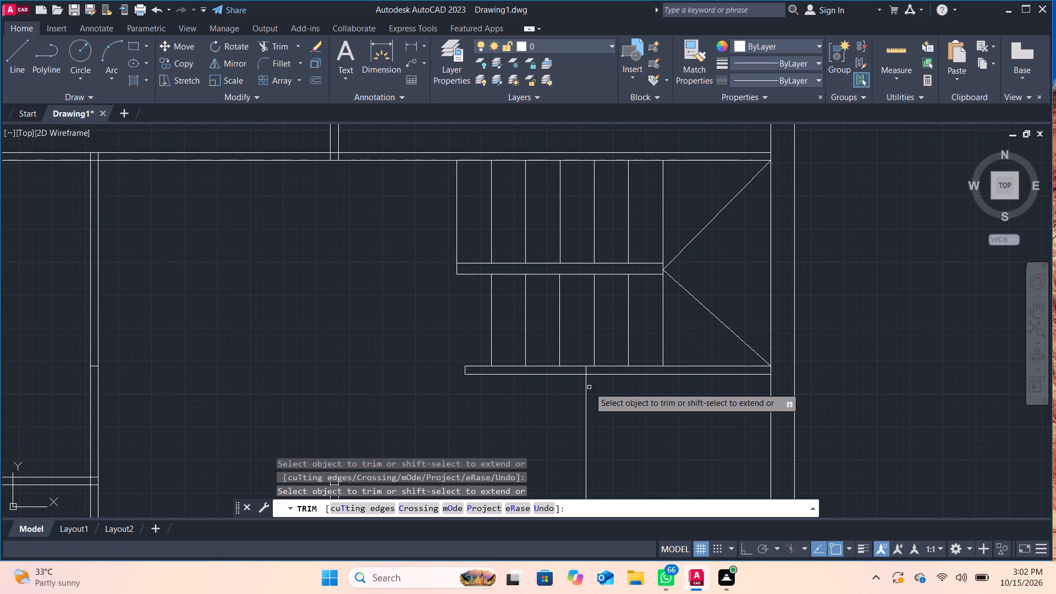
scroll(589, 387, up, 2)
click(582, 345)
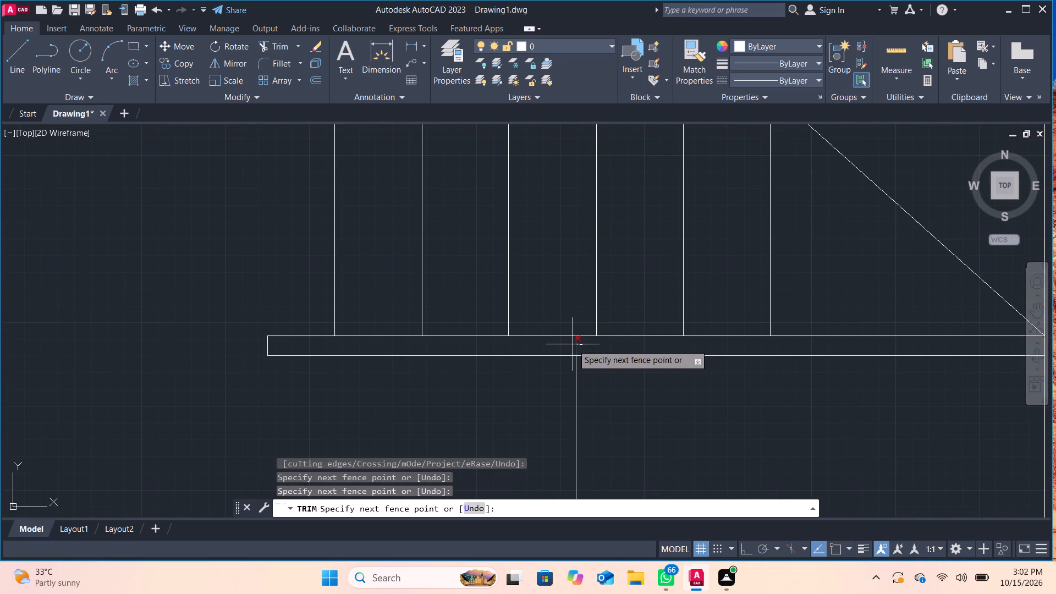
click(571, 344)
Offset the remaining vertical line below the staircase 3" away from the right outer wall to form a partition.
scroll(602, 408, down, 2)
middle_drag(602, 408, 588, 343)
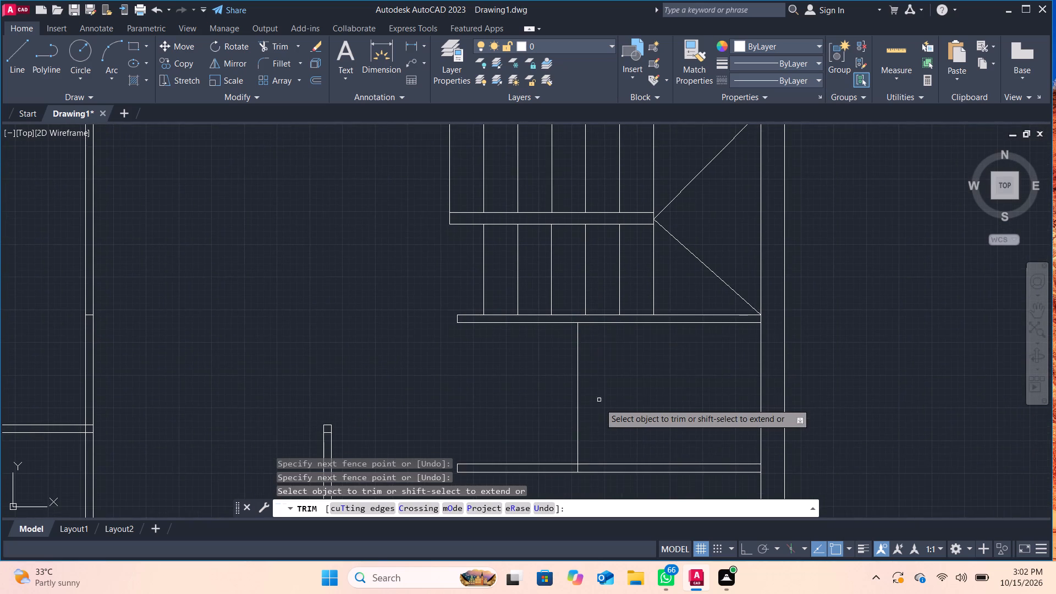
scroll(599, 407, up, 1)
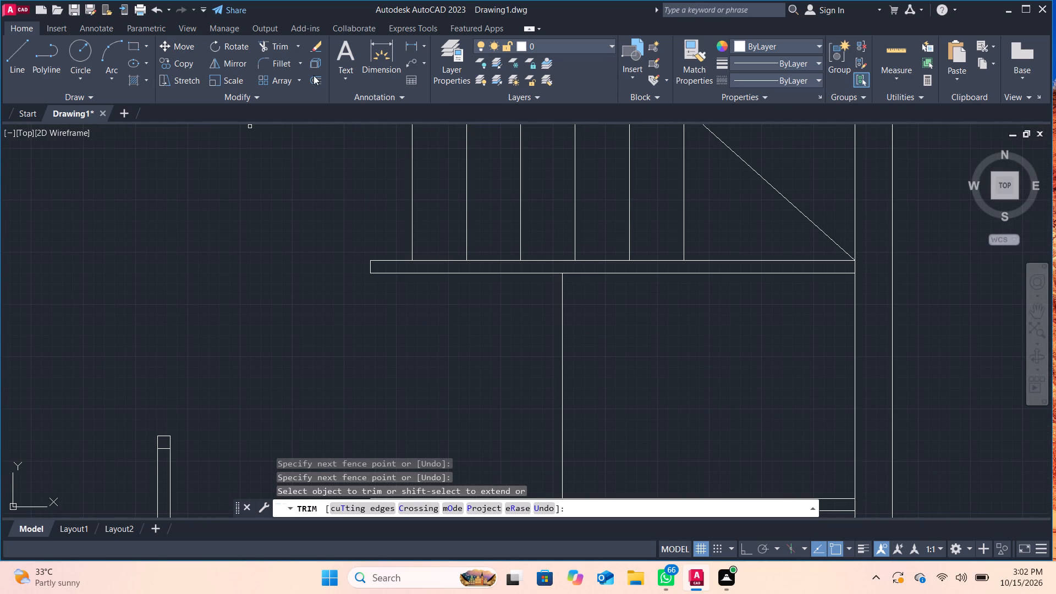
click(316, 75)
key(Return)
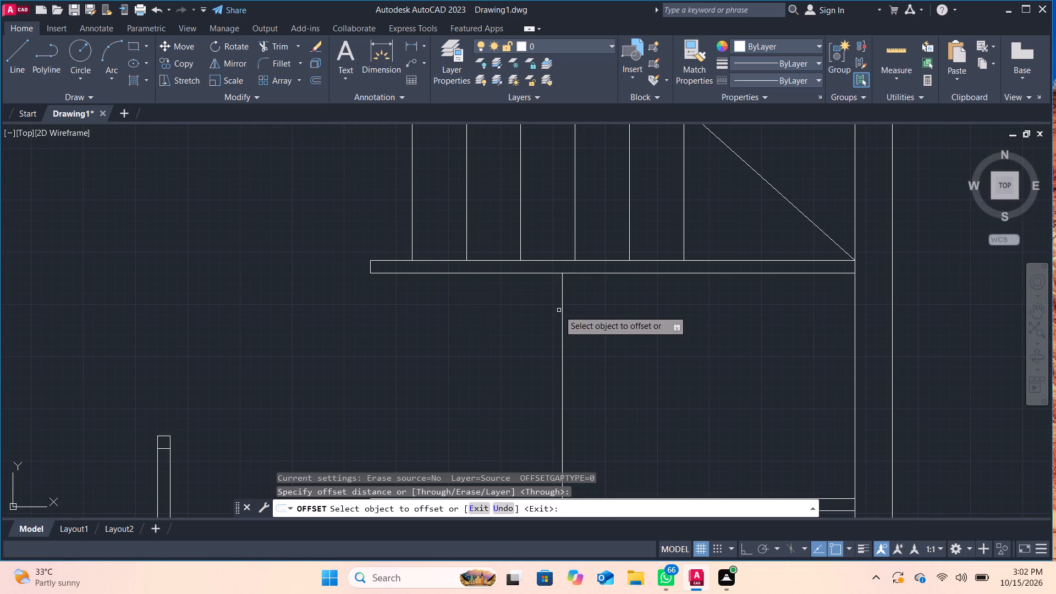
click(562, 309)
key(3)
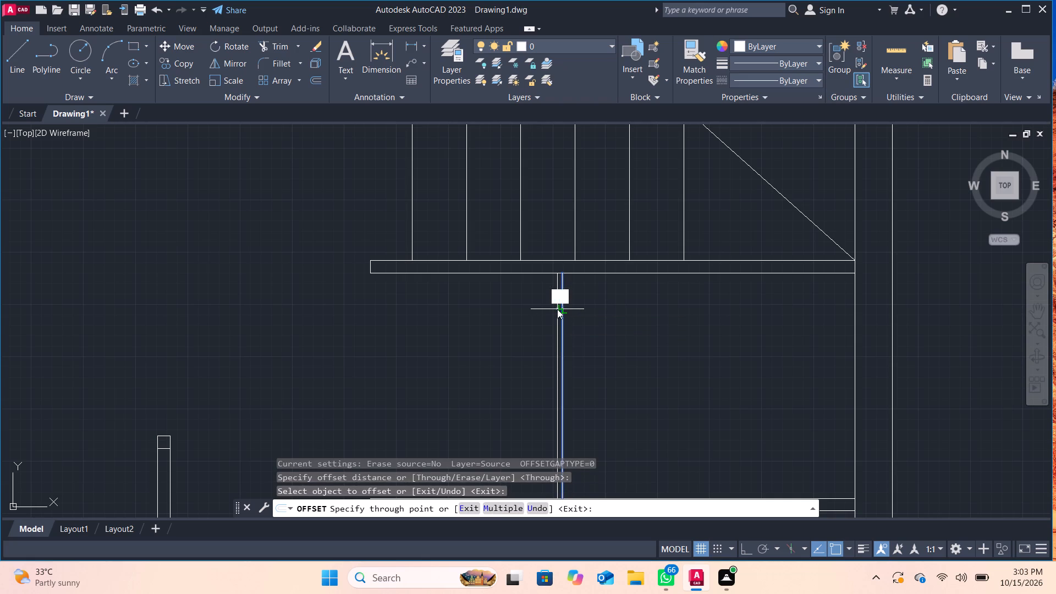
key(Return)
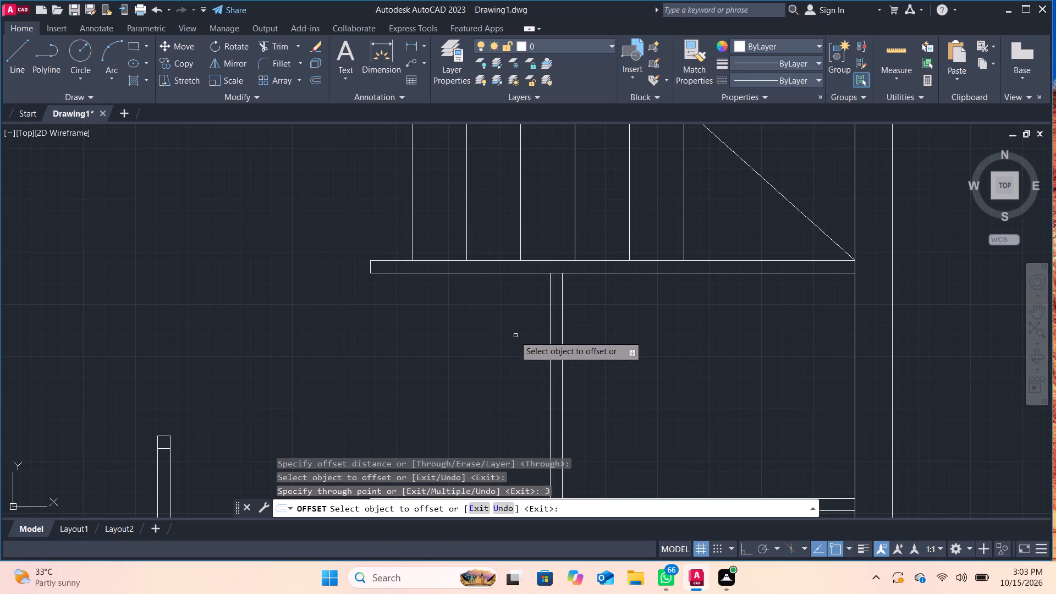
Offset the new partition's left face 3'-7" farther from the right outer wall.
click(316, 84)
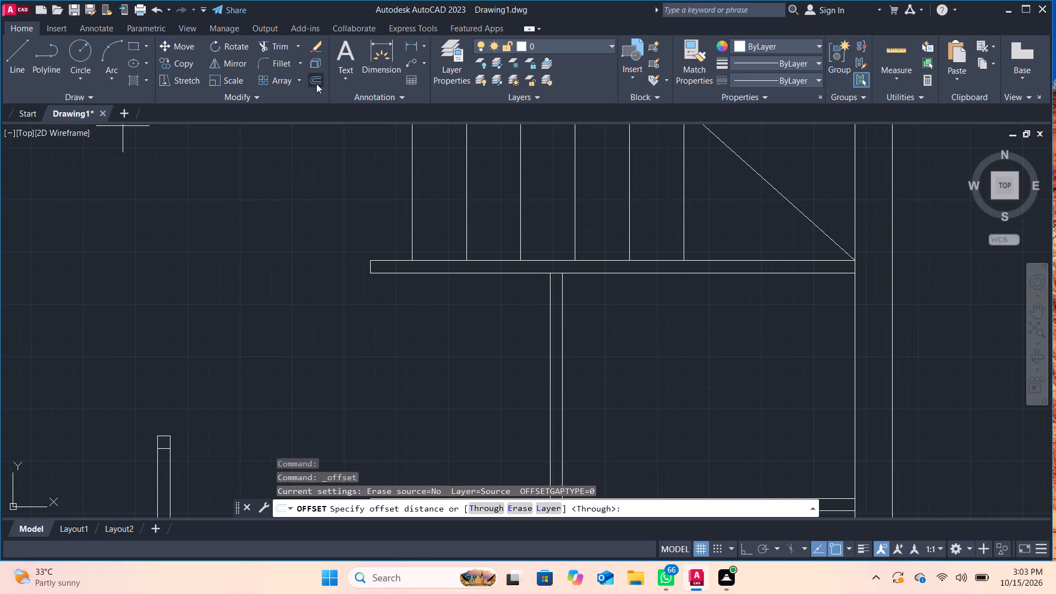
key(Return)
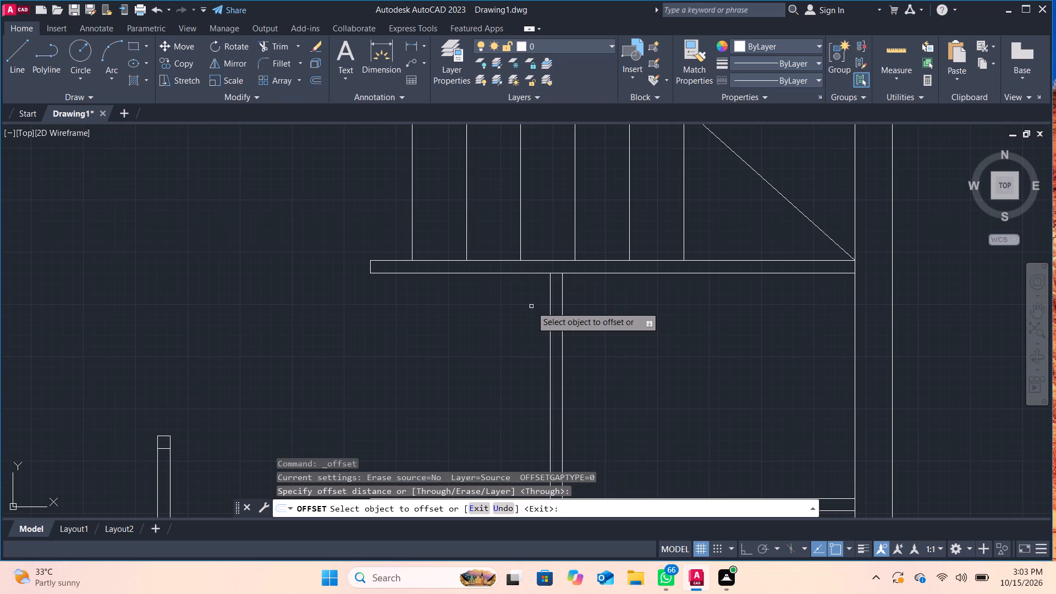
click(549, 311)
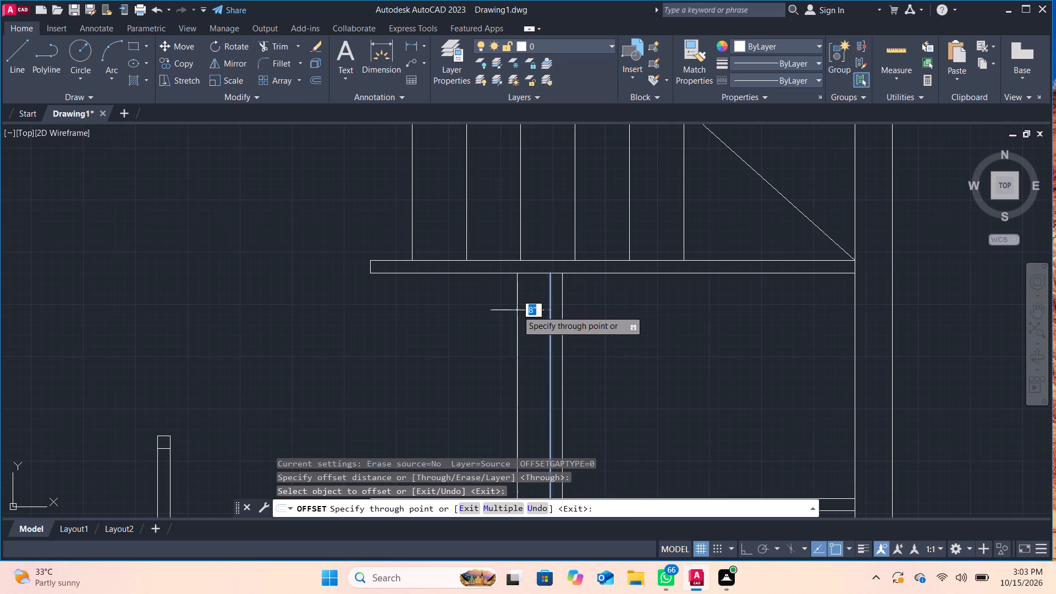
text(3')
key(7)
key(shift+quotedbl)
key(Return)
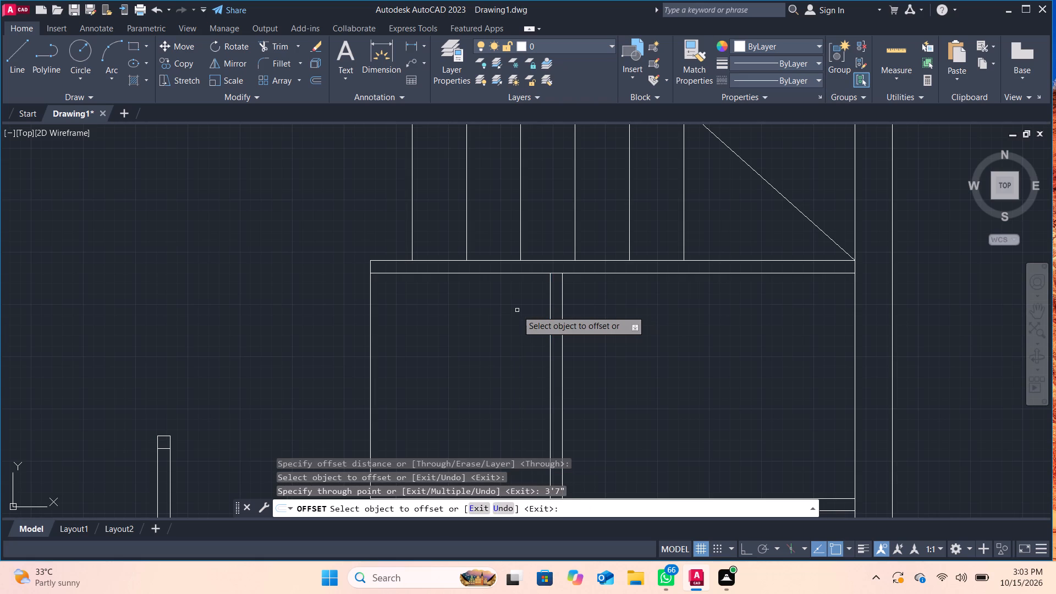
Trim away the end cap at the free end of the horizontal partition directly below the staircase.
scroll(455, 305, down, 1)
middle_drag(454, 305, 455, 273)
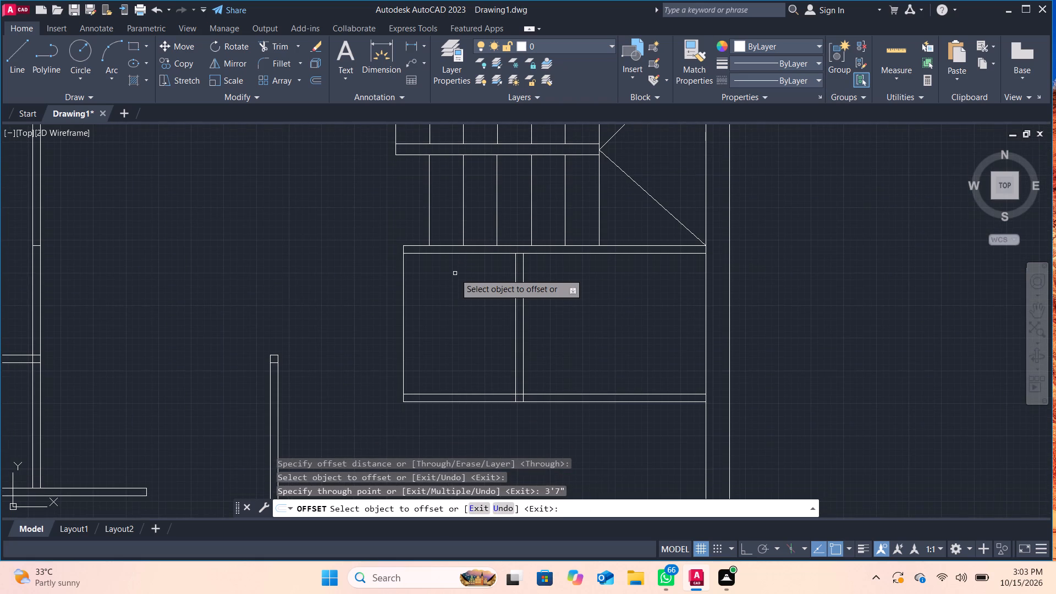
scroll(455, 273, up, 1)
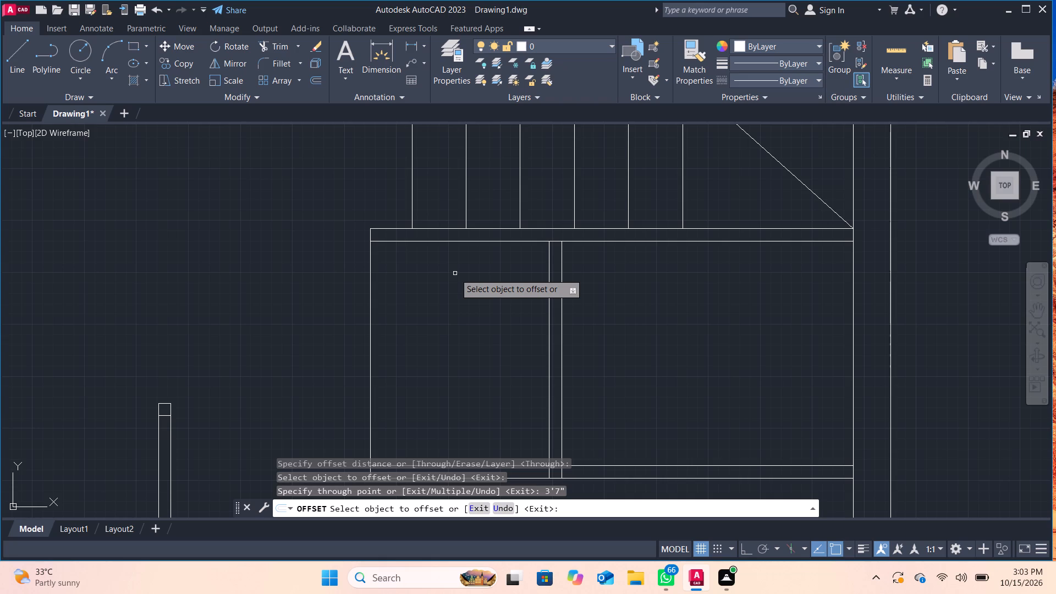
scroll(470, 391, down, 1)
middle_drag(466, 378, 453, 276)
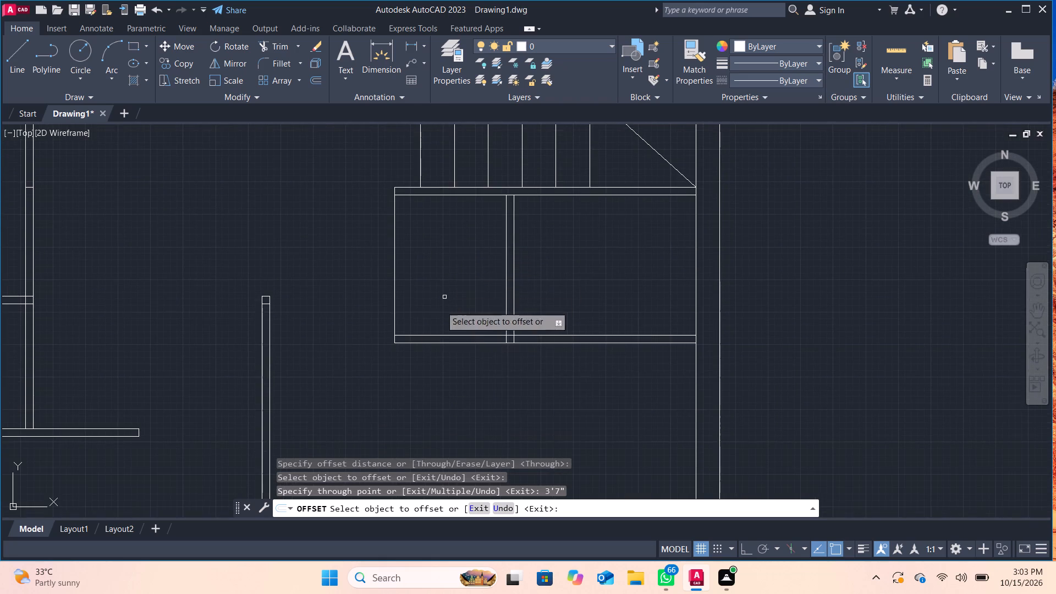
scroll(409, 332, up, 2)
scroll(409, 335, down, 2)
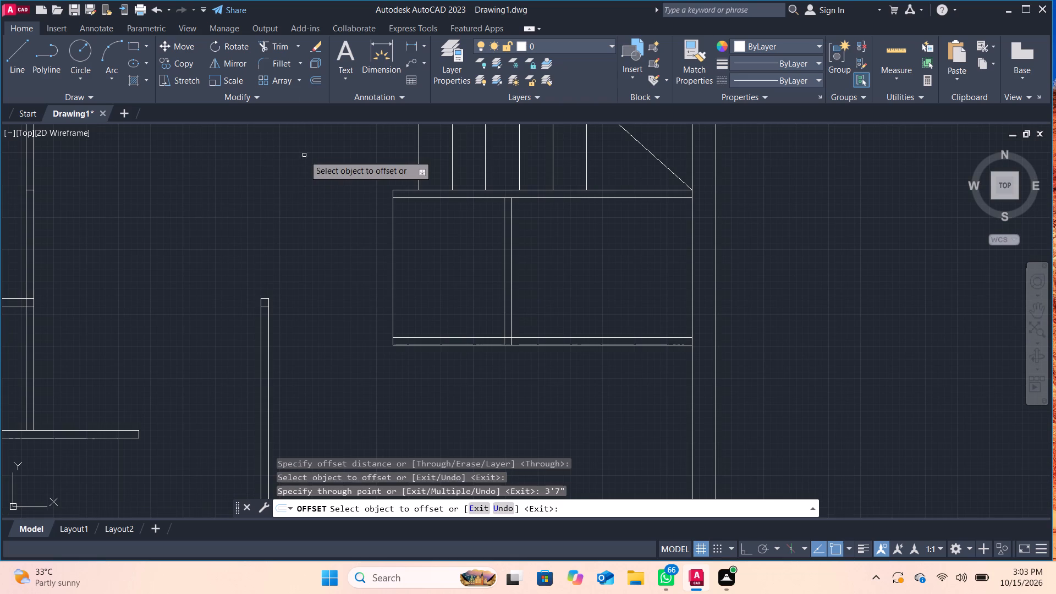
click(289, 41)
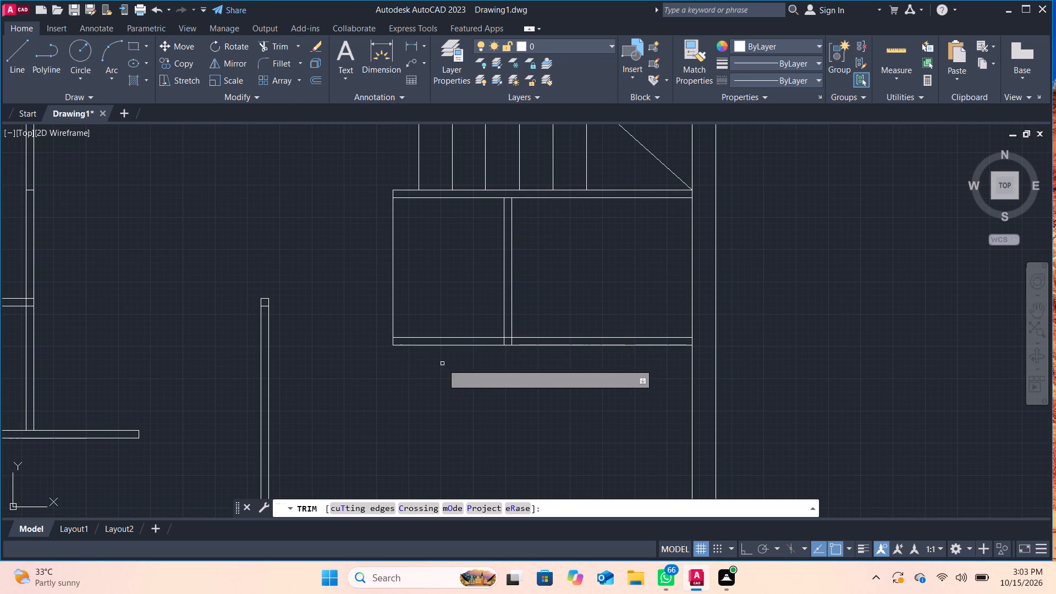
middle_drag(442, 364, 427, 345)
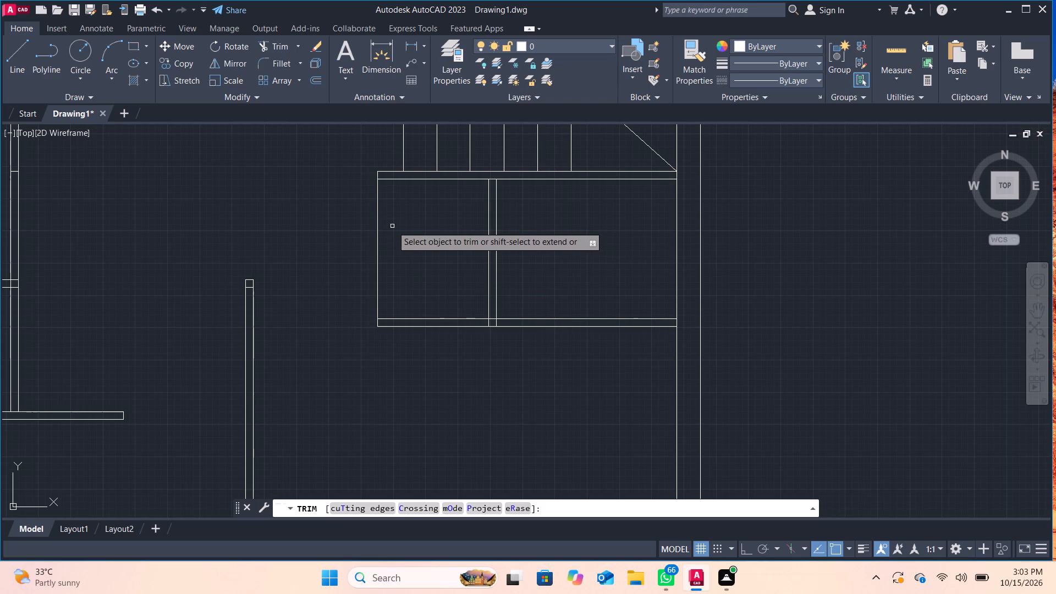
click(378, 177)
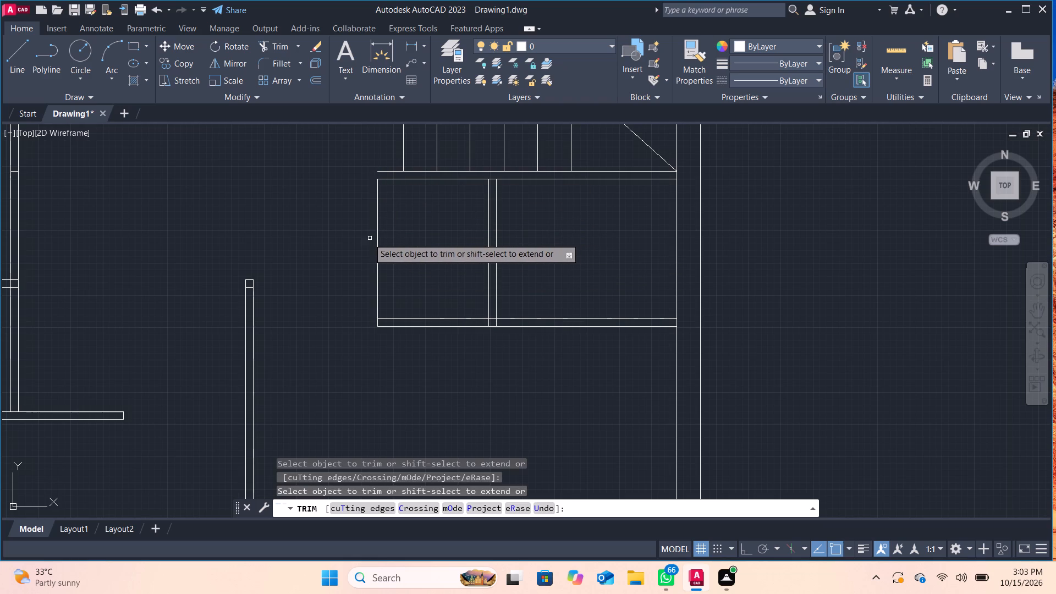
Offset the vertical line at the room's left end 3" outward to form the second wall face.
click(317, 78)
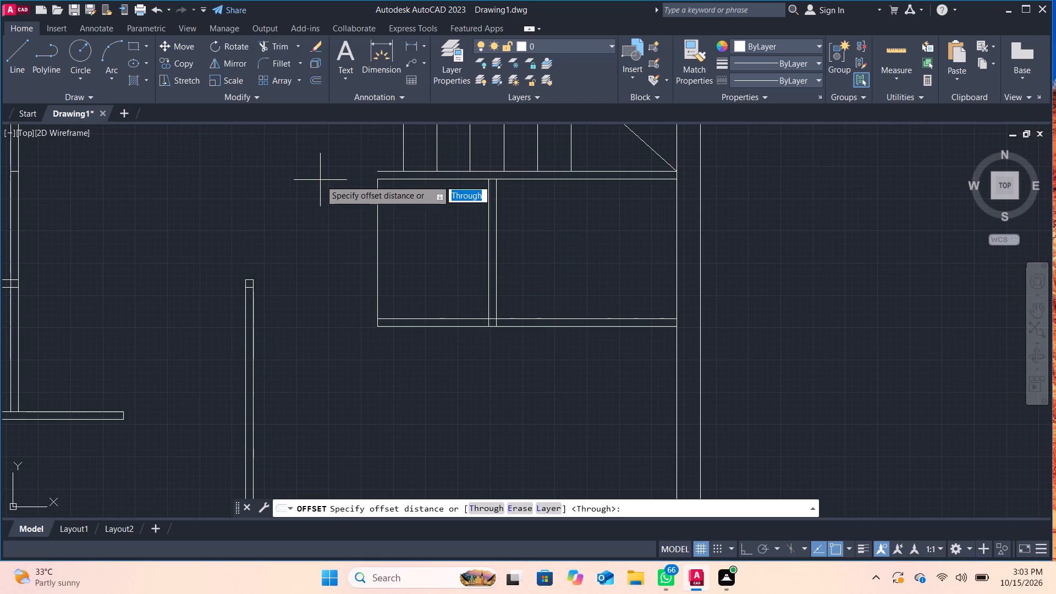
key(Return)
click(376, 245)
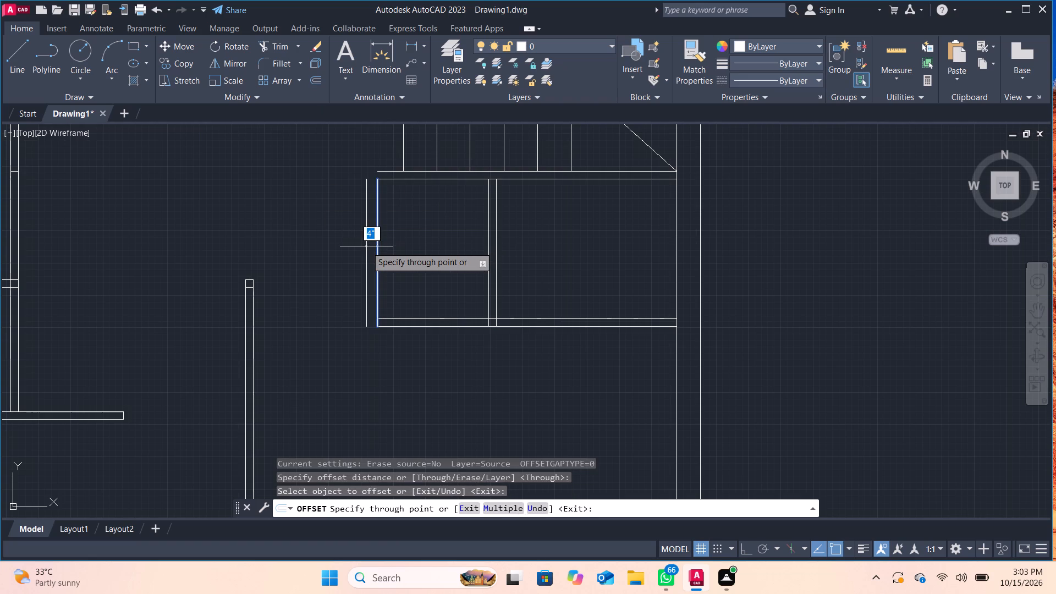
key(3)
key(Return)
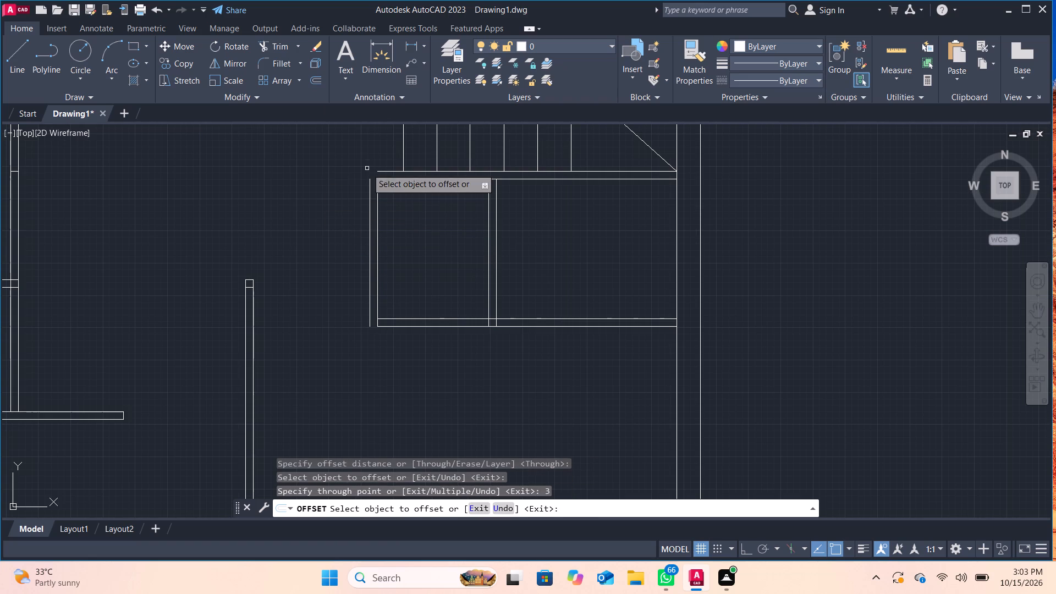
Draw lines closing the room's upper-left outer corner, extending the partition's upper edge 3" left and joining it to the outer wall face.
click(19, 59)
scroll(355, 174, up, 2)
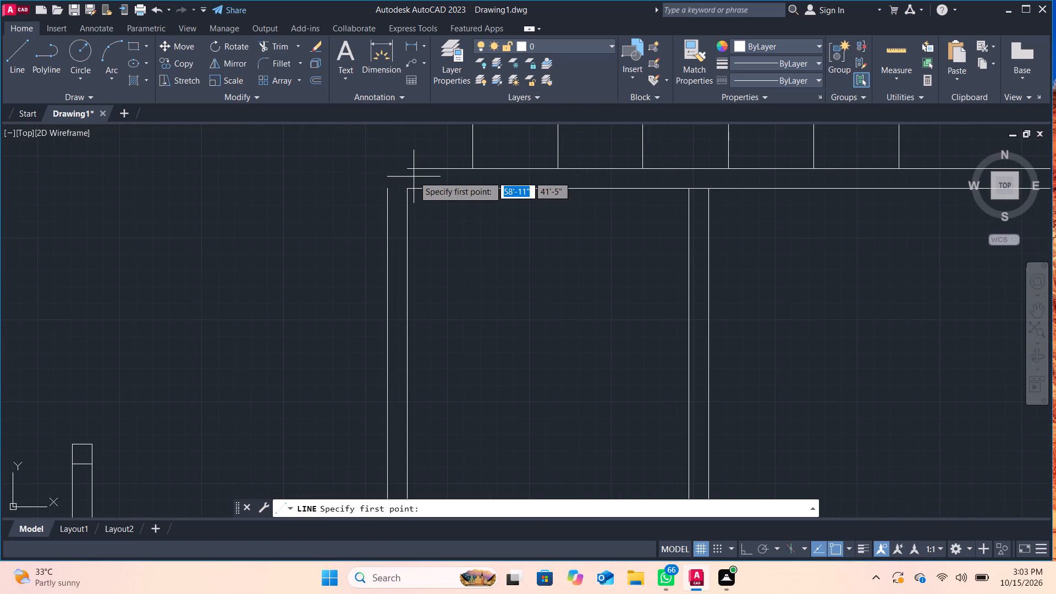
click(411, 170)
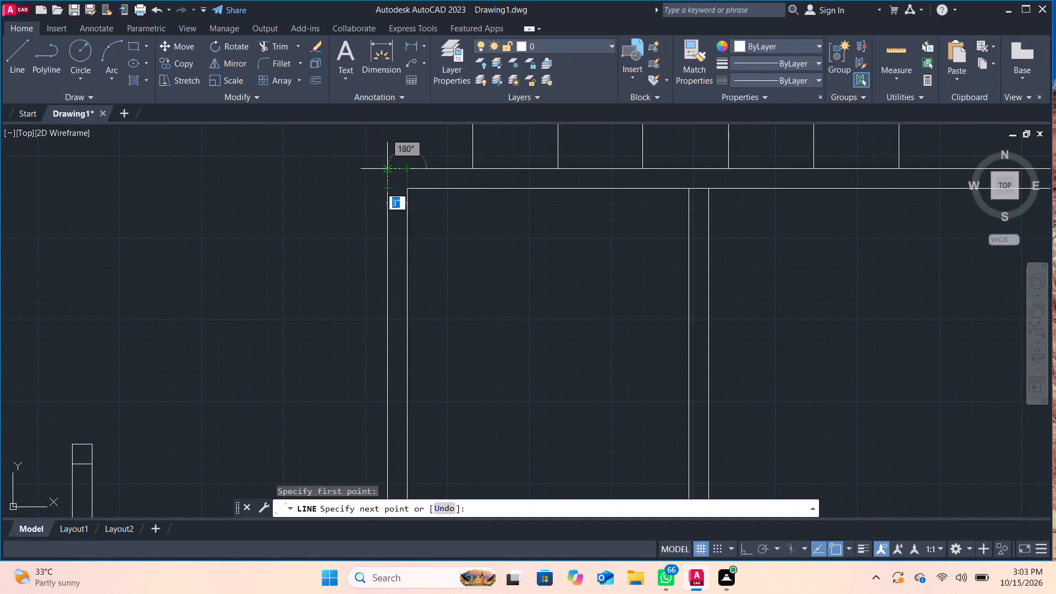
click(384, 172)
click(385, 186)
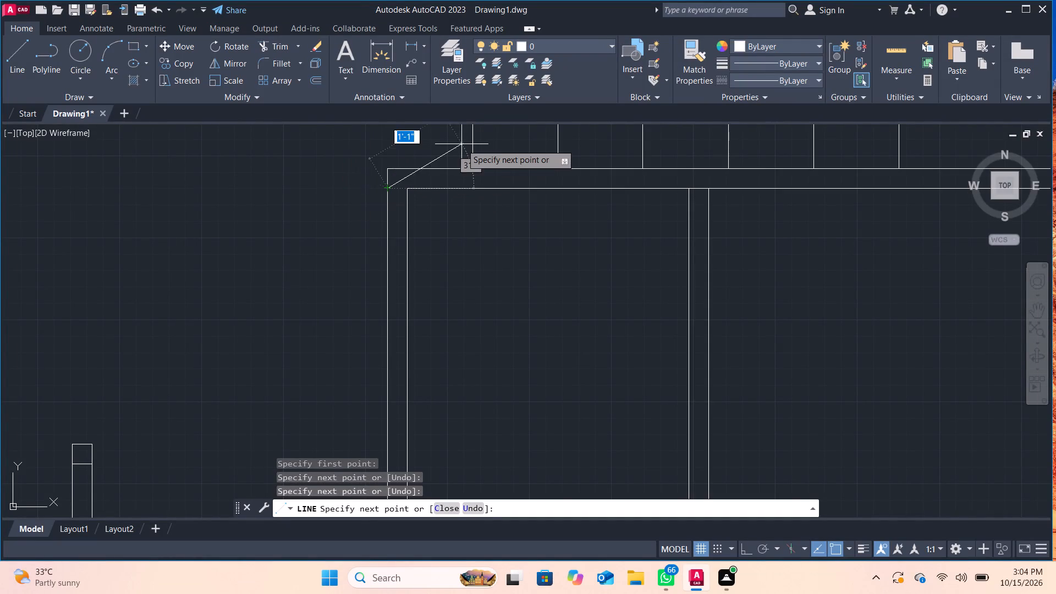
key(Return)
scroll(474, 141, down, 1)
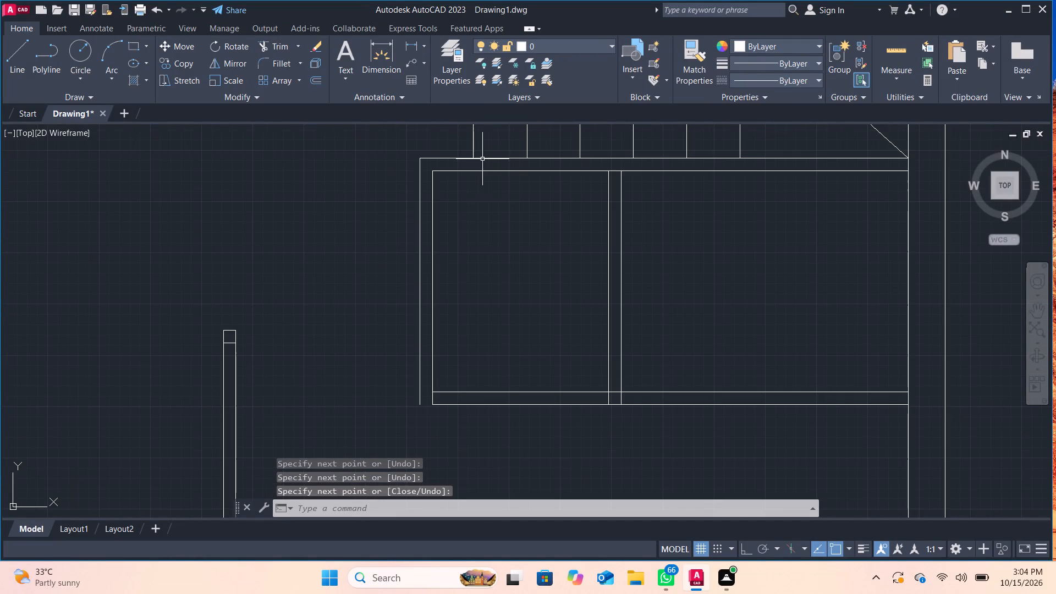
middle_drag(491, 290, 491, 257)
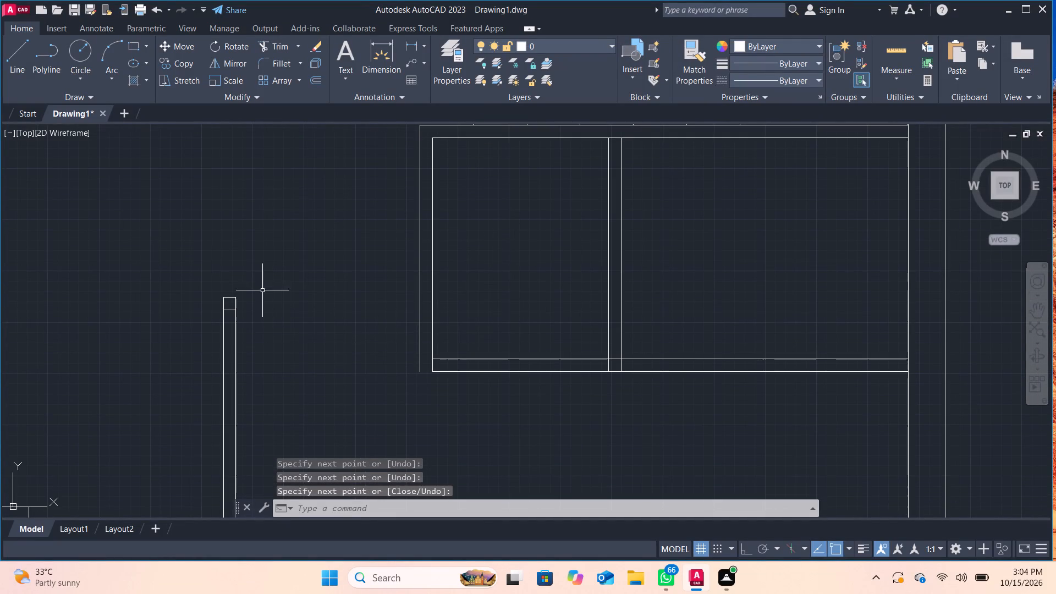
Draw a short line closing the small room's lower-left outer corner between the lower wall's edge and the outer face of its left wall.
click(24, 61)
scroll(284, 305, up, 2)
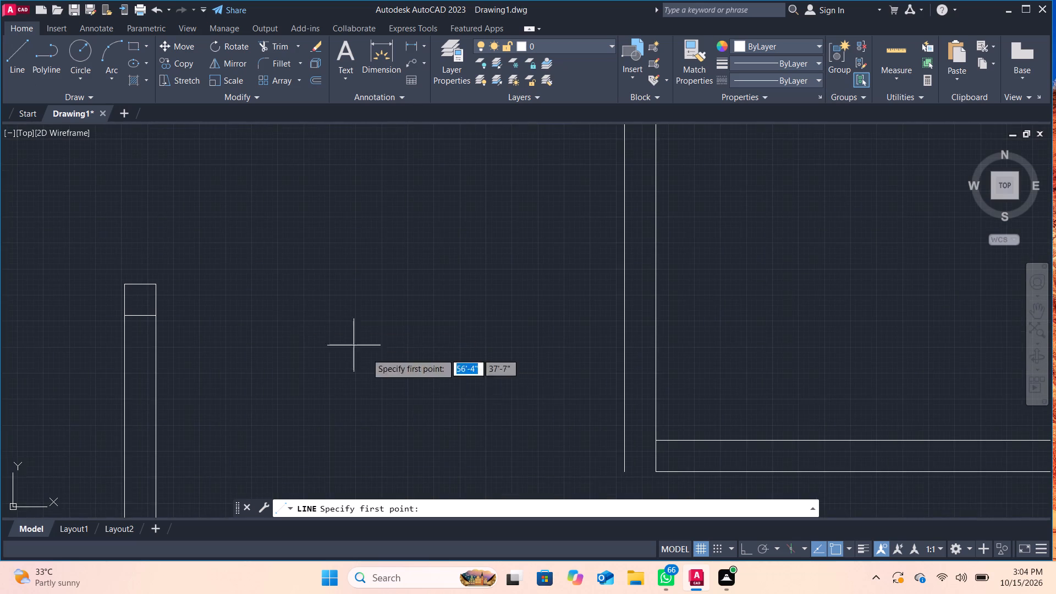
scroll(419, 375, down, 1)
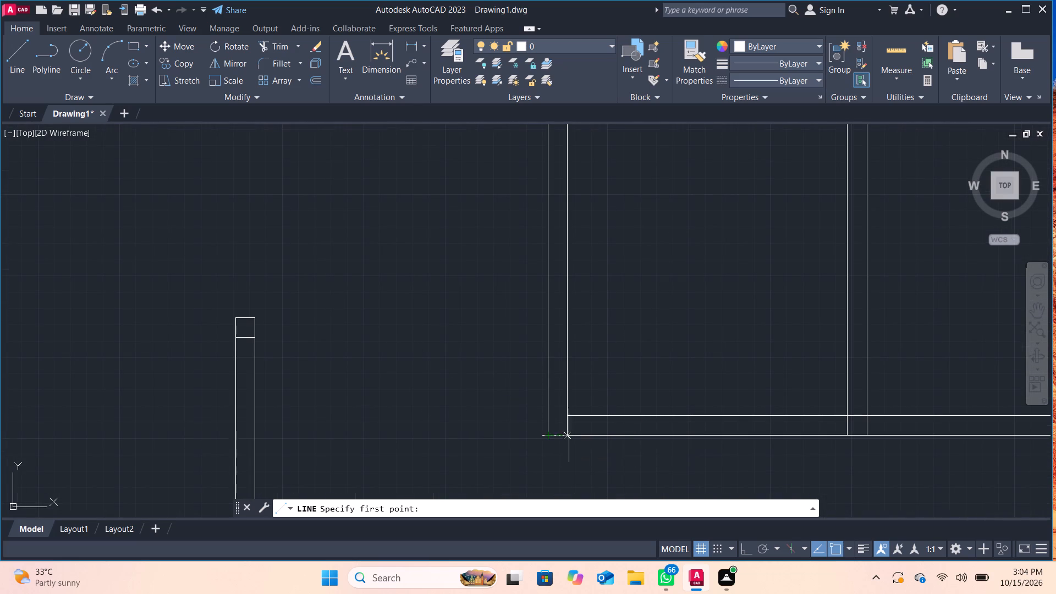
click(565, 435)
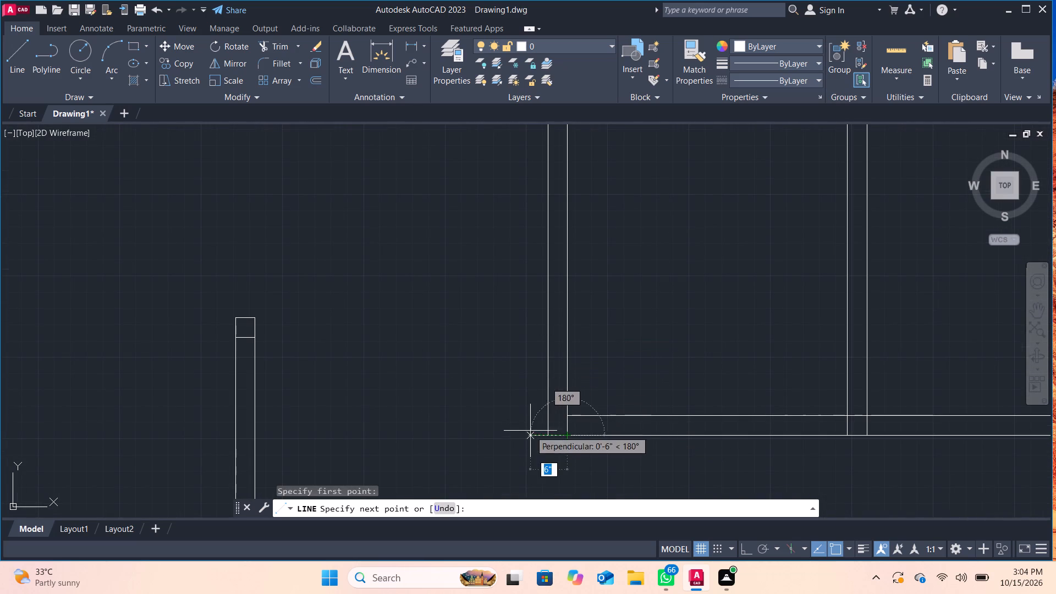
click(547, 436)
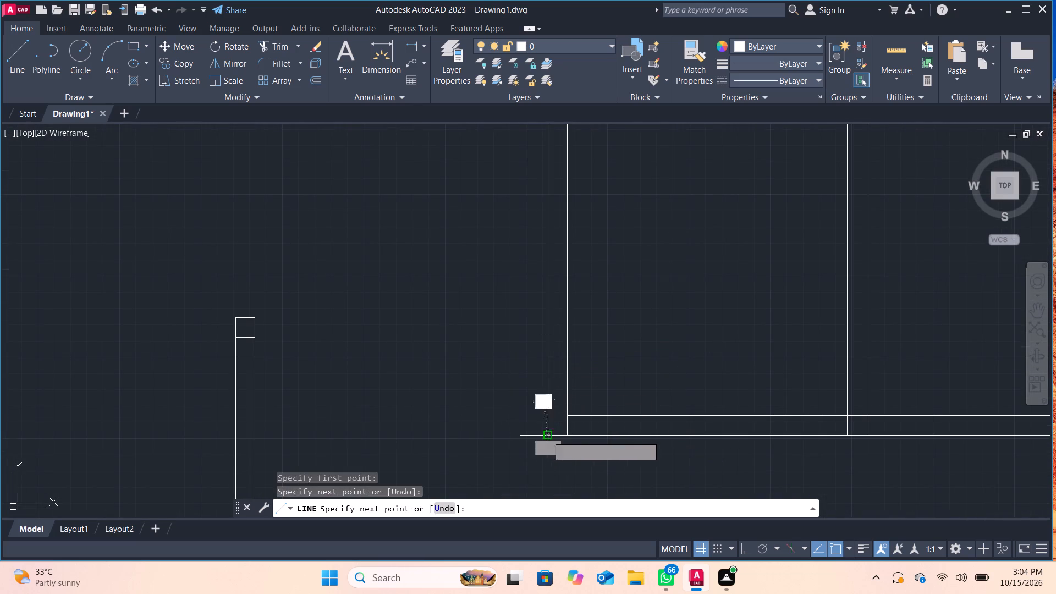
key(Return)
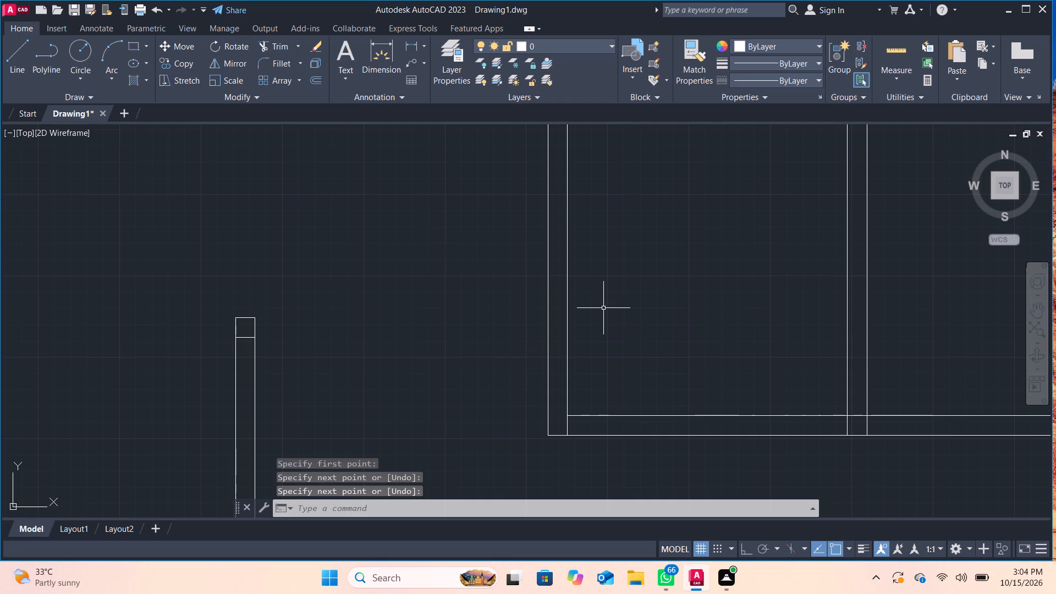
Trim the overlapping wall lines at the small room's lower-left corner and where the dividing partition meets the upper and lower walls.
click(279, 50)
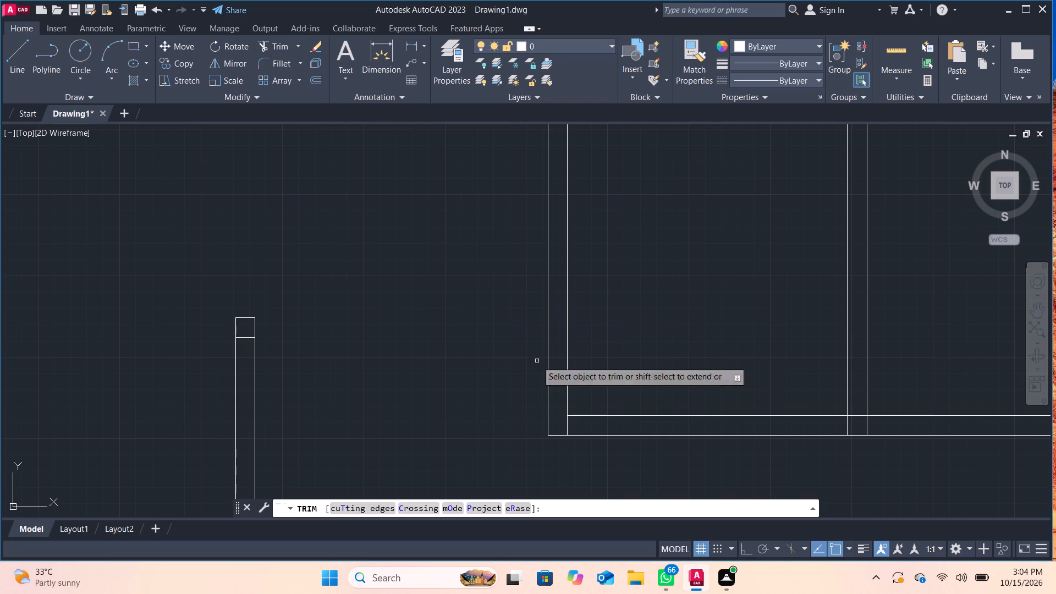
click(569, 429)
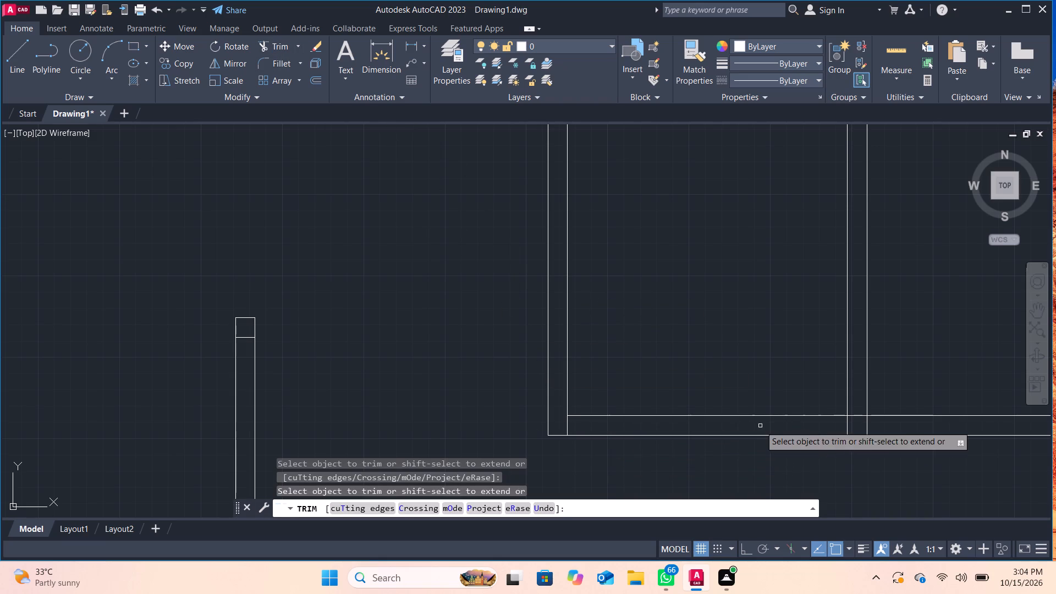
click(570, 427)
click(565, 427)
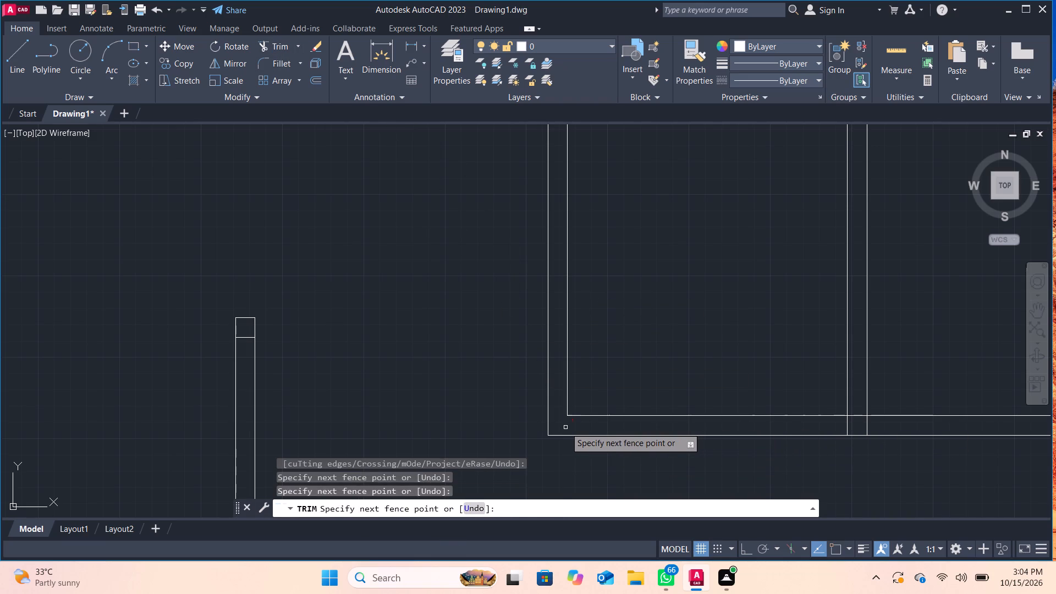
drag(840, 426, 882, 426)
scroll(882, 426, down, 2)
middle_drag(882, 426, 721, 431)
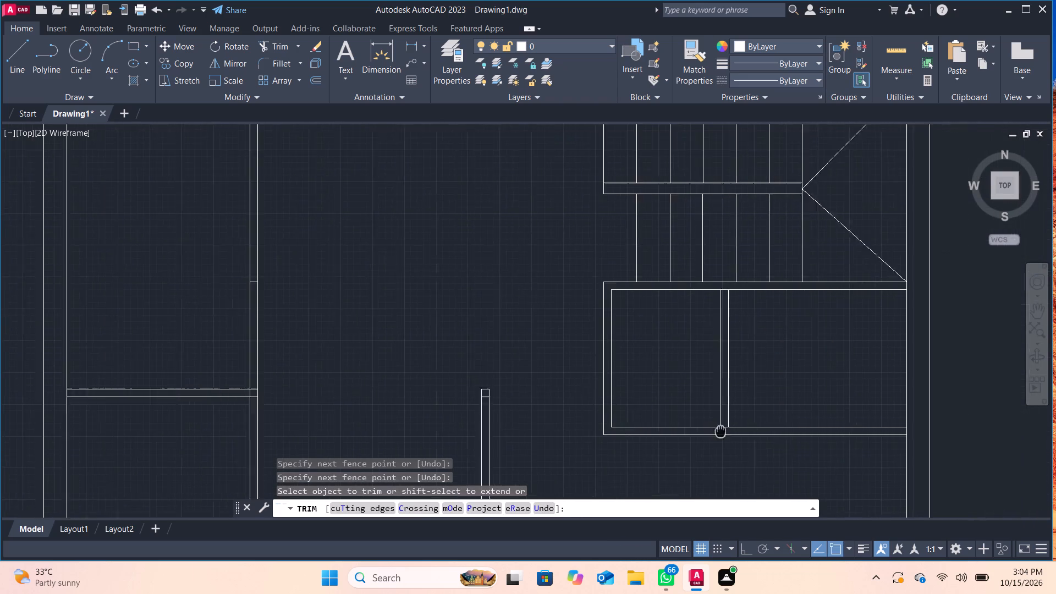
scroll(595, 384, up, 1)
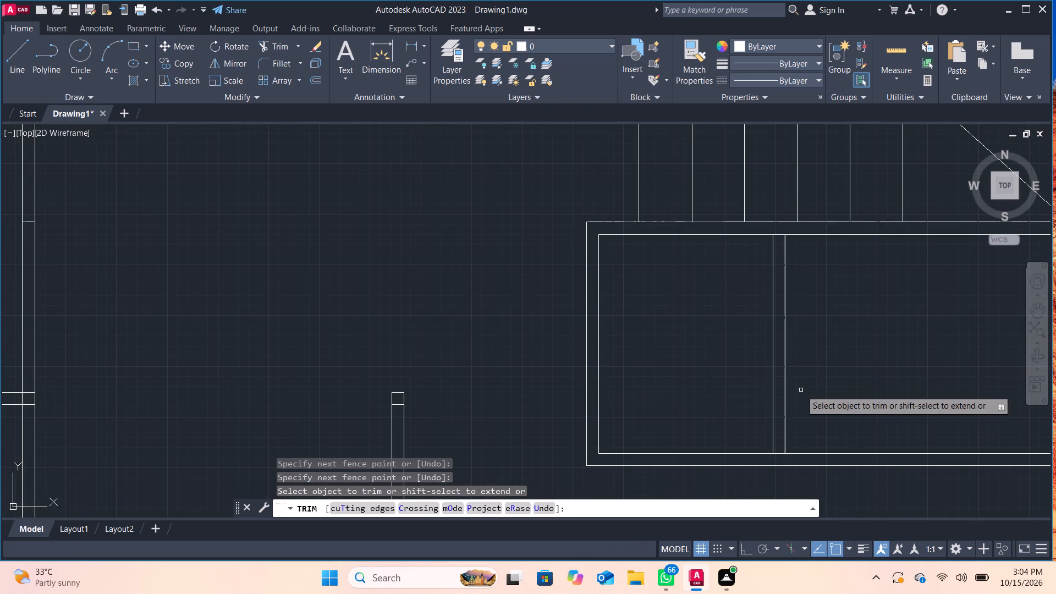
click(781, 454)
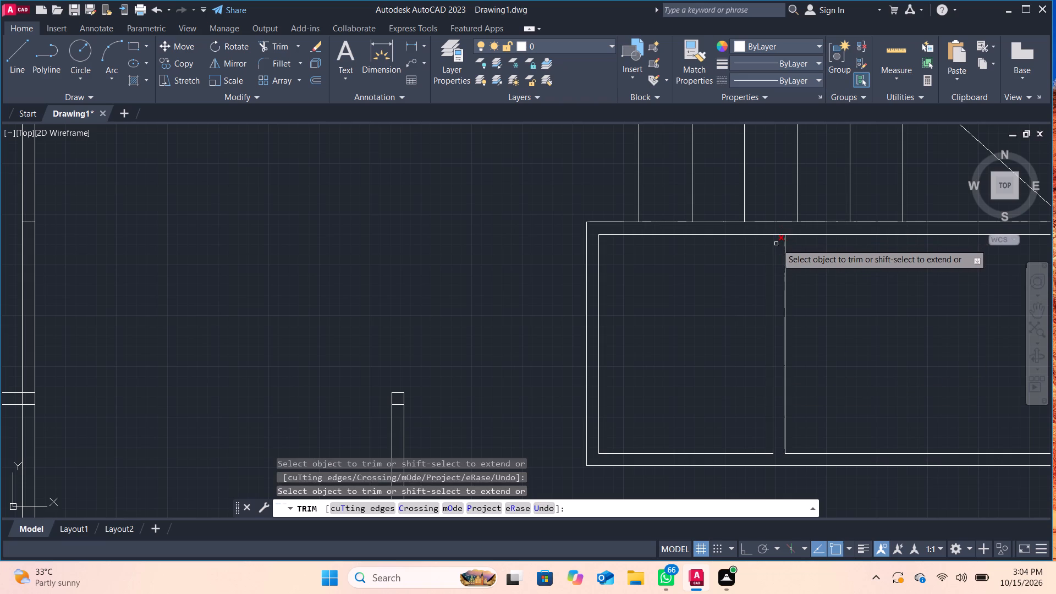
click(783, 238)
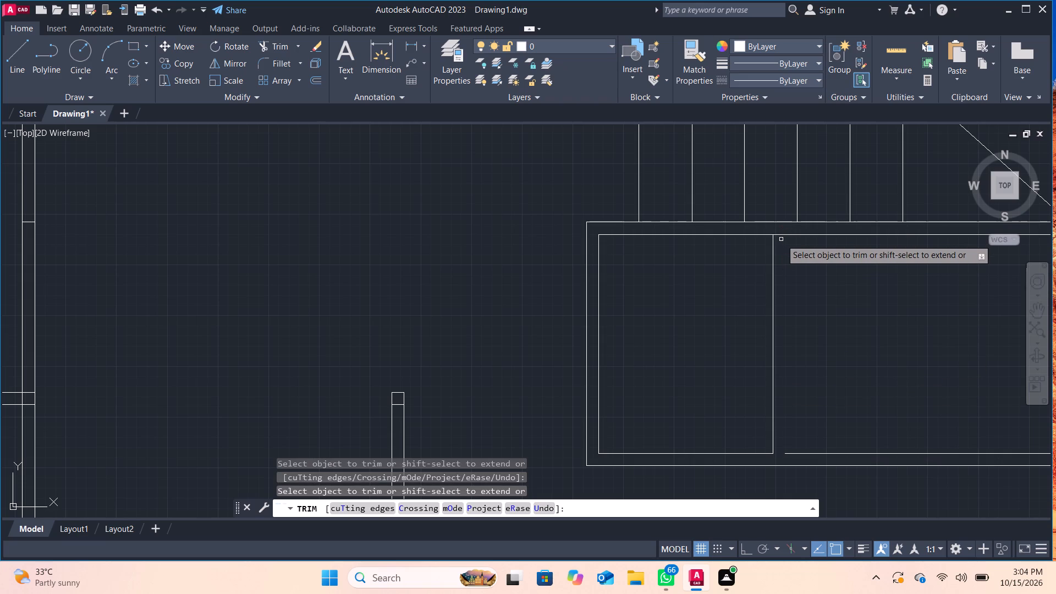
key(ctrl+z)
click(779, 235)
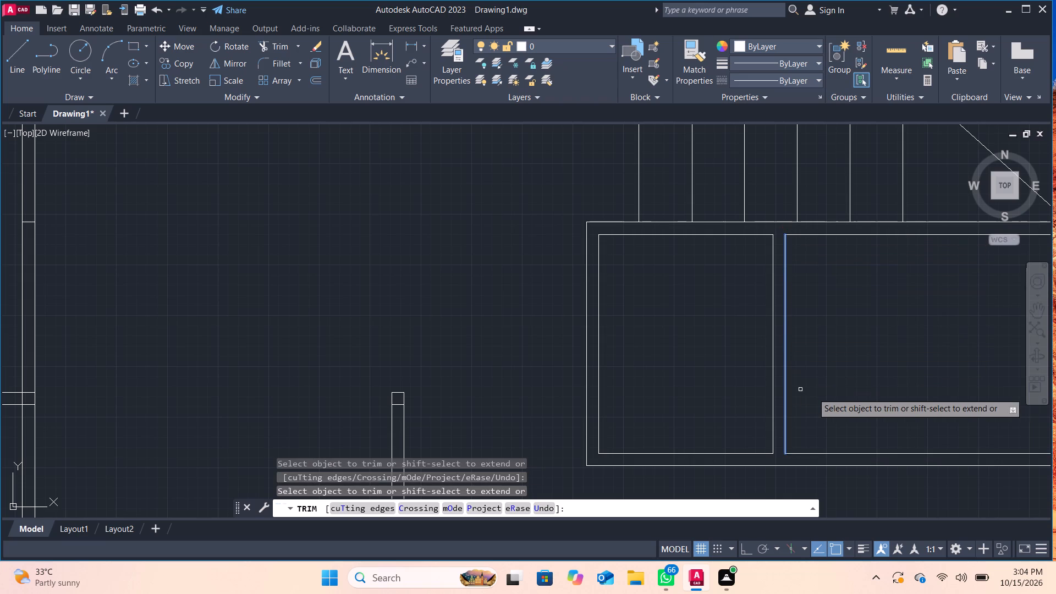
key(Escape)
key(Escape)
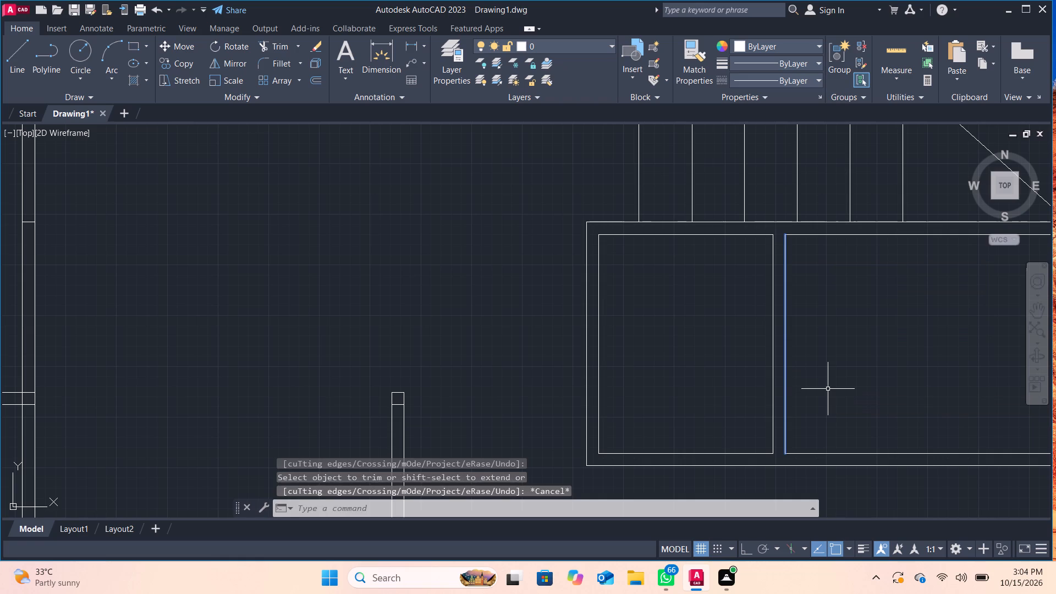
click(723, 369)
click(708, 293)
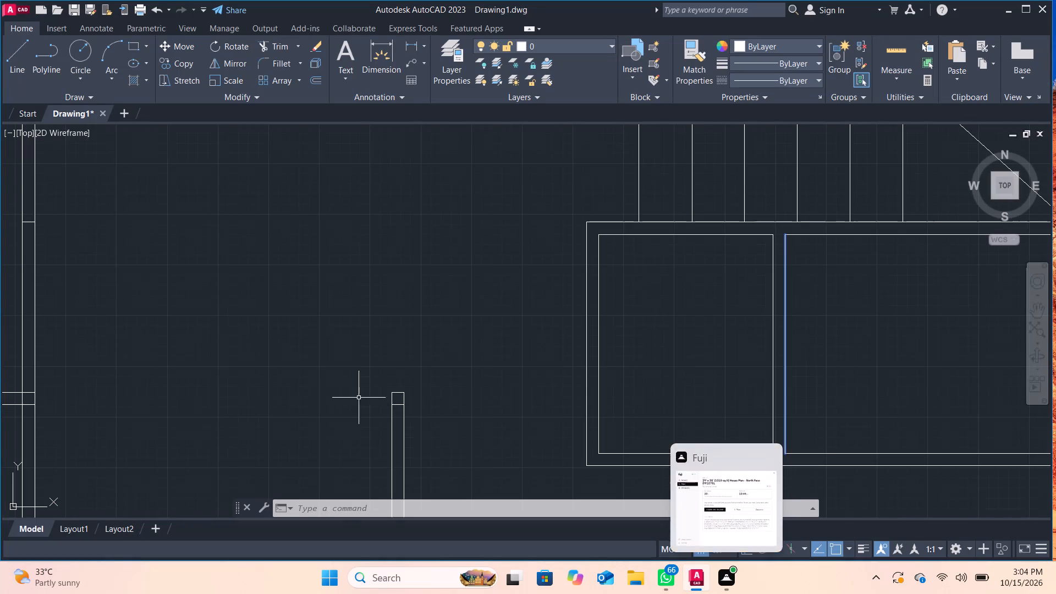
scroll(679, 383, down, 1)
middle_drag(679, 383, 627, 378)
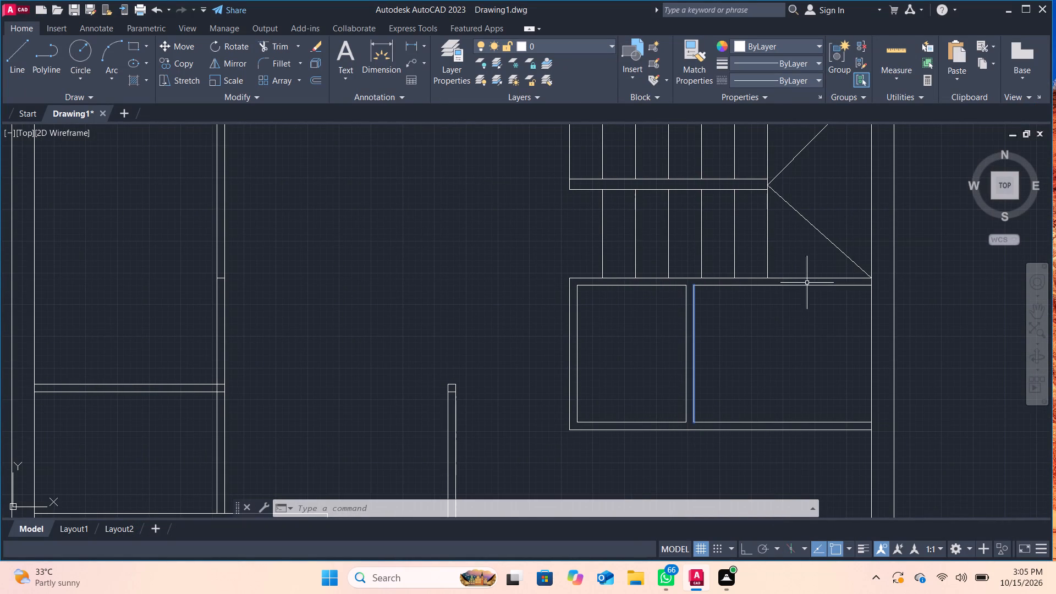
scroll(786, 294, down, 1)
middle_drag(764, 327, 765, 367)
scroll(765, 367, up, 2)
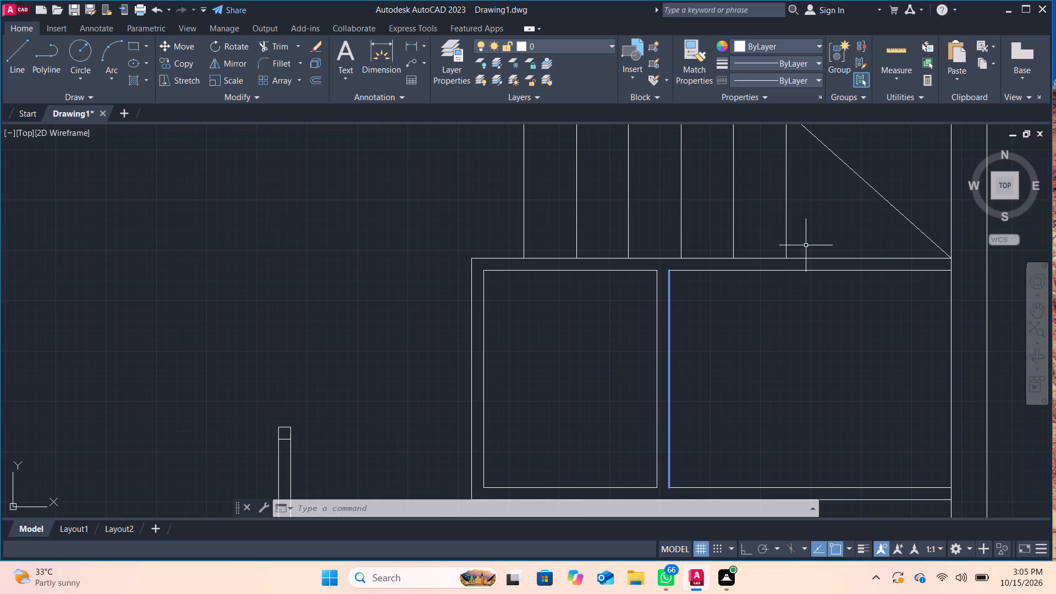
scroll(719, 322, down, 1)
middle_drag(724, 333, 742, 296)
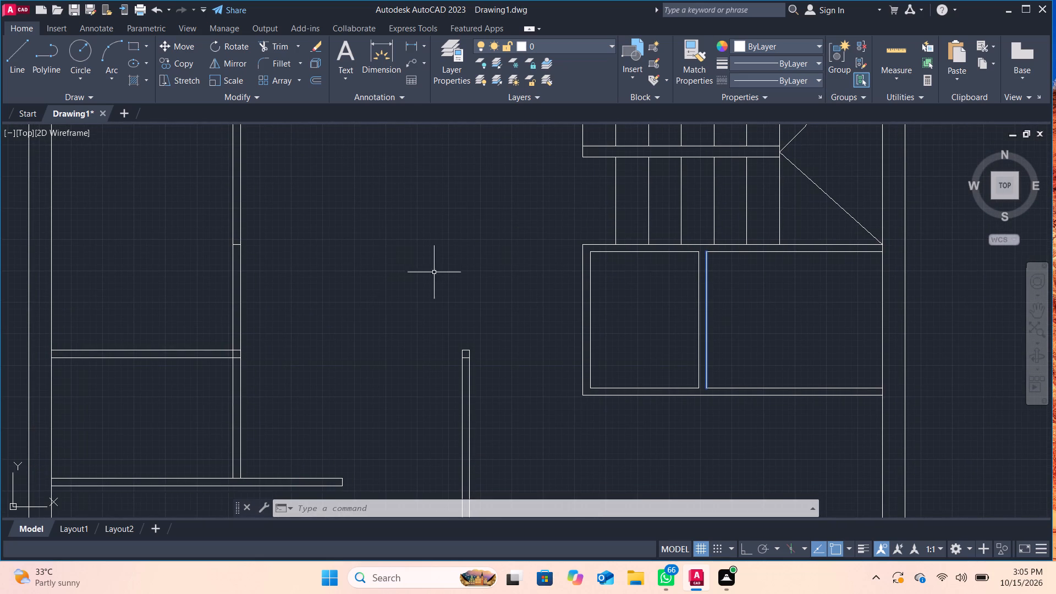
Extend the small room's lower wall about 4' left with two parallel lines ending at the far face of the freestanding vertical partition.
scroll(496, 358, up, 1)
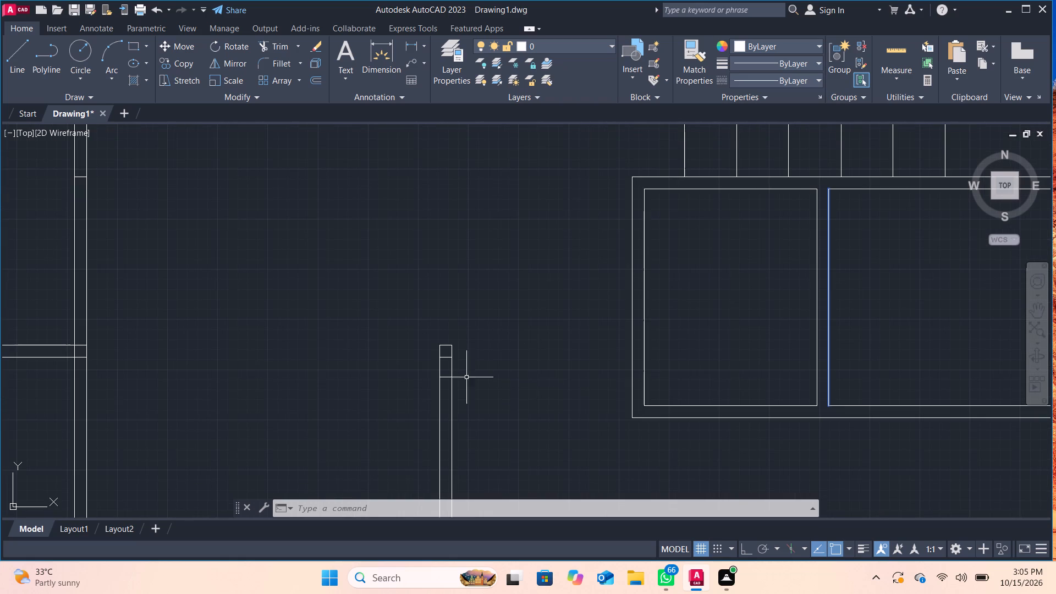
click(17, 57)
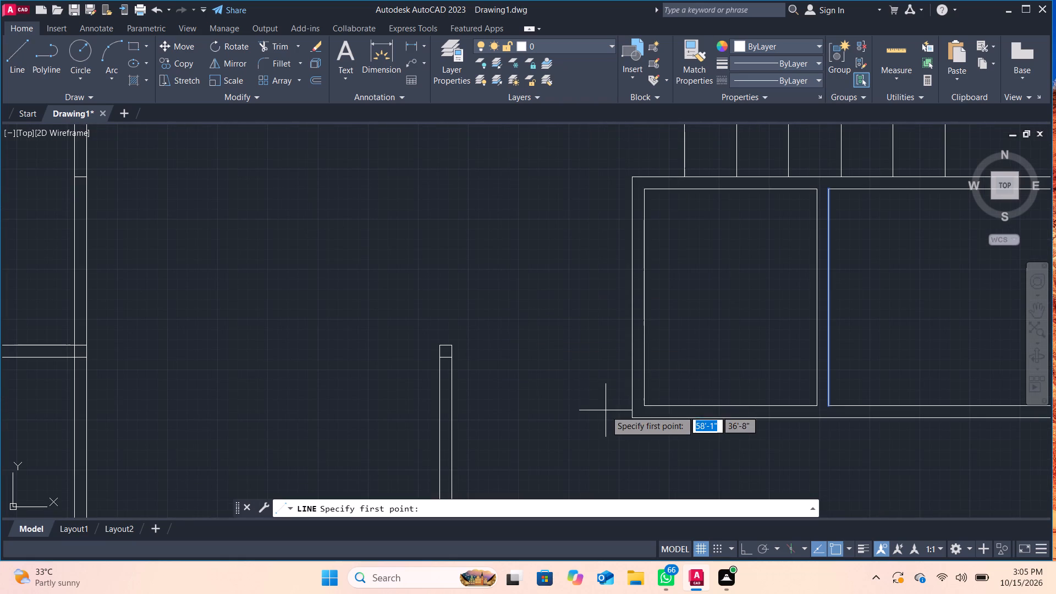
click(635, 416)
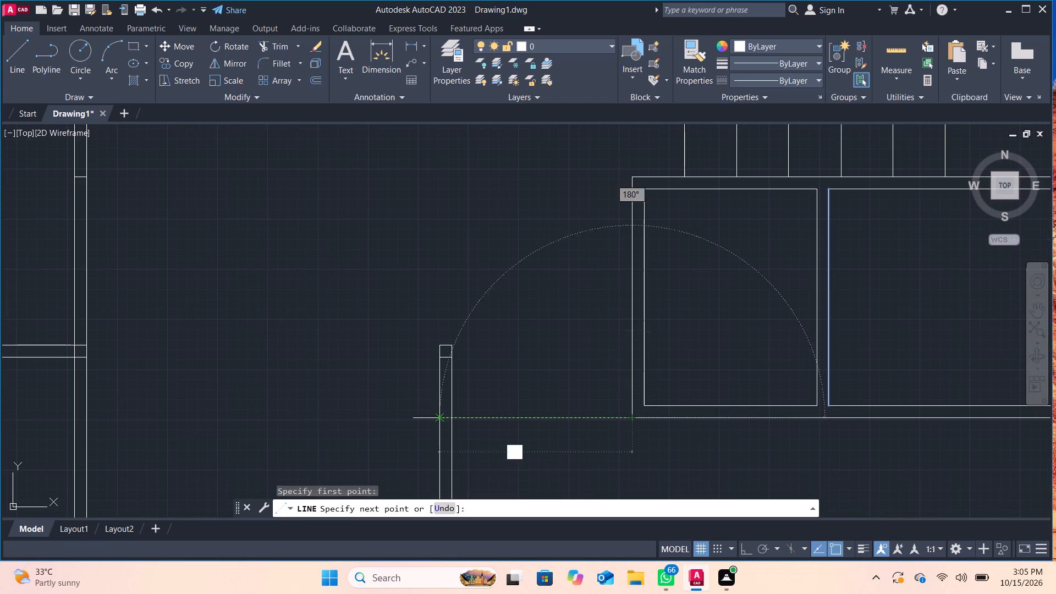
click(437, 416)
key(Return)
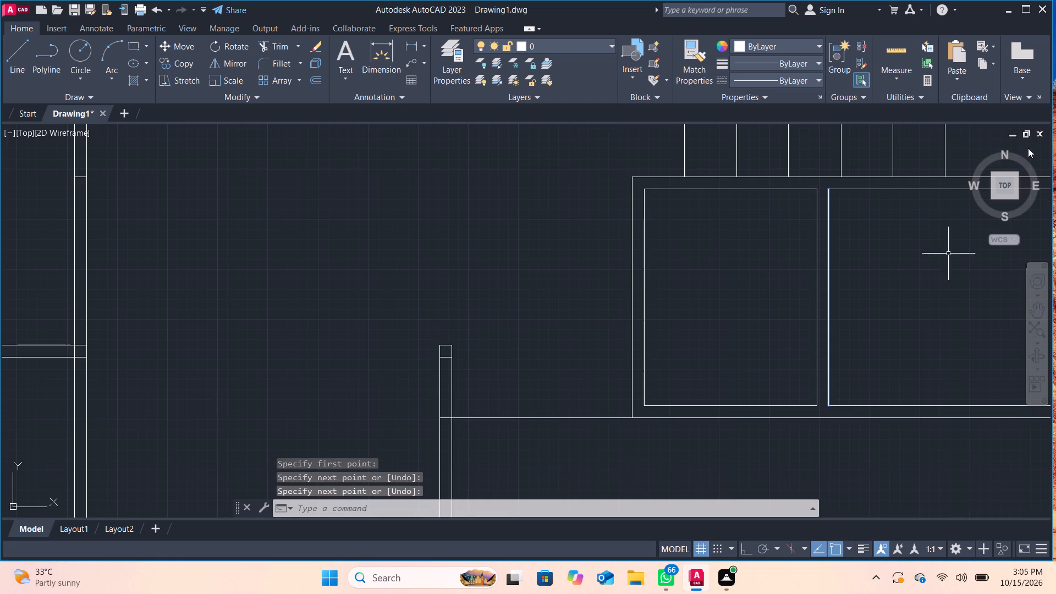
click(20, 57)
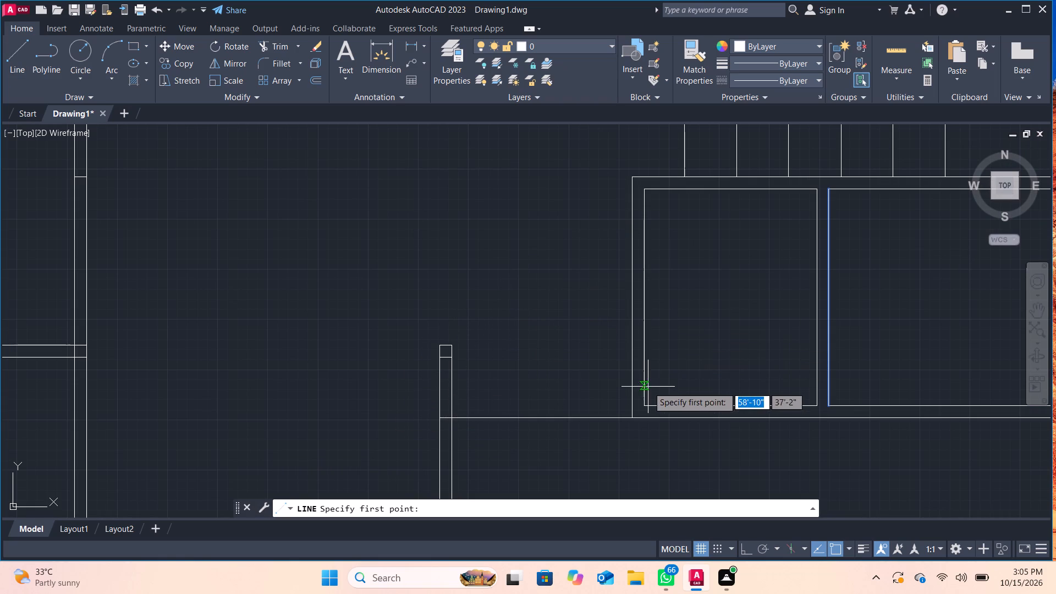
click(643, 400)
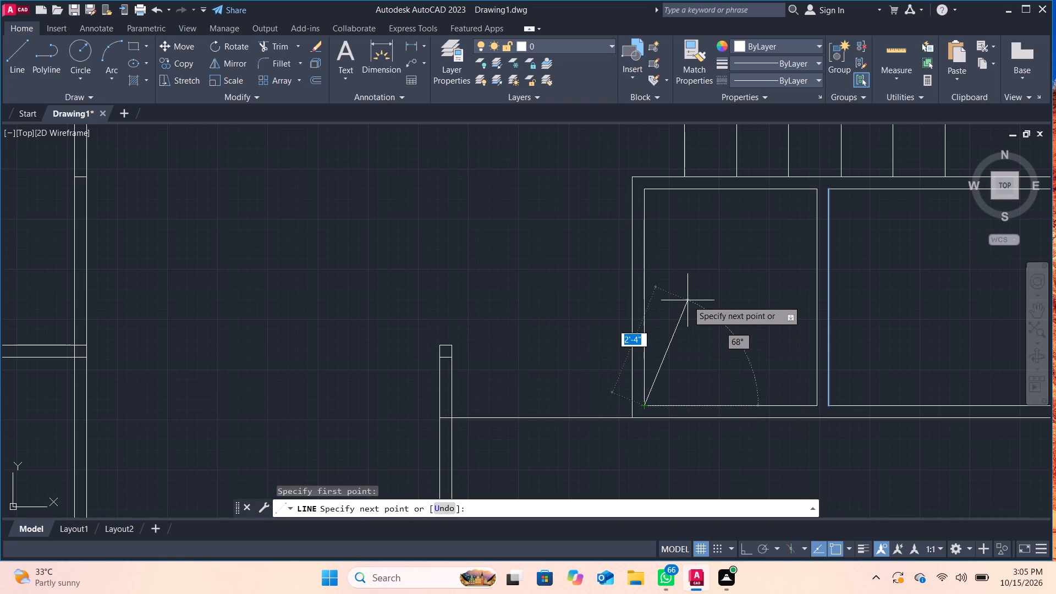
click(438, 406)
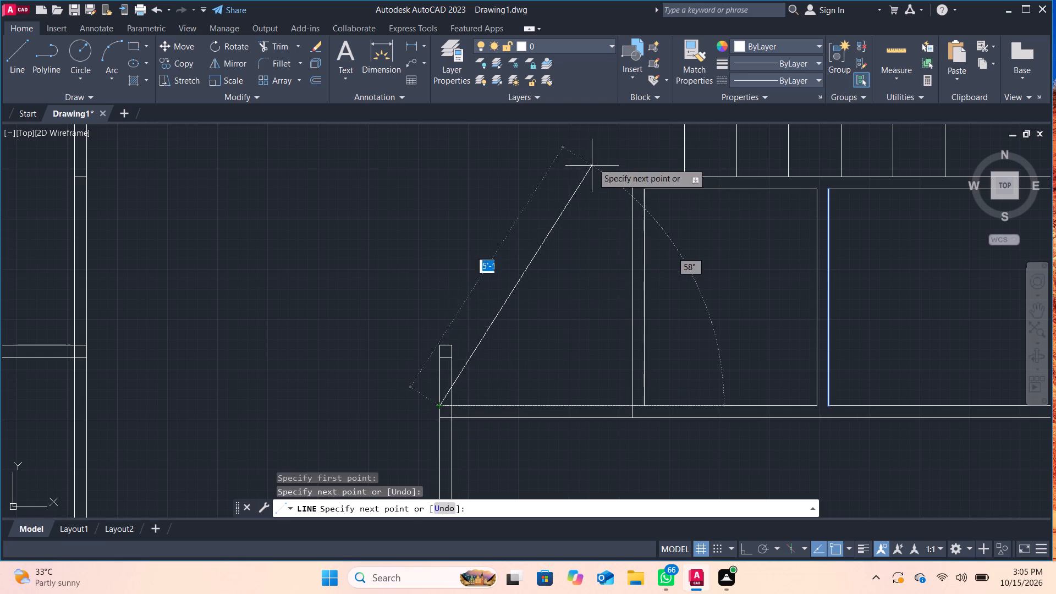
key(Return)
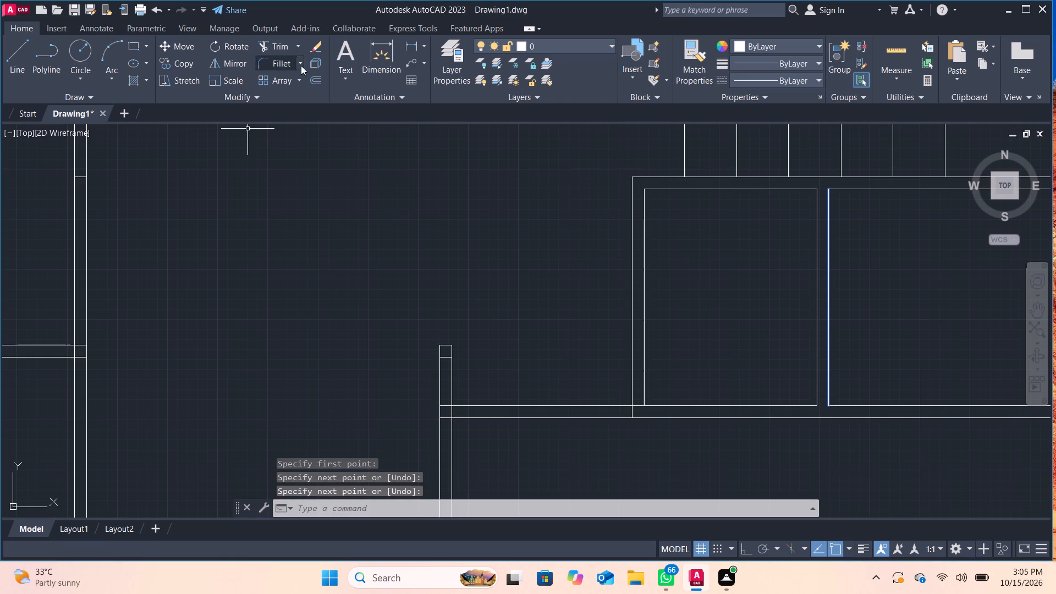
Trim the vertical partition's stub above the extended wall and the lower wall line crossing between the partition's faces at the corner.
click(268, 51)
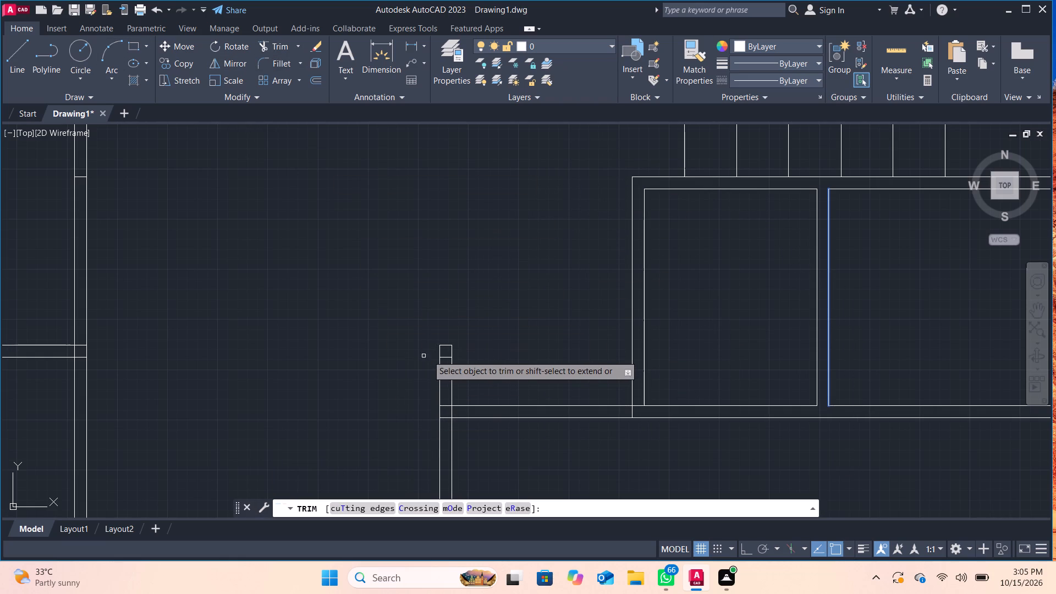
drag(435, 352, 456, 352)
click(448, 346)
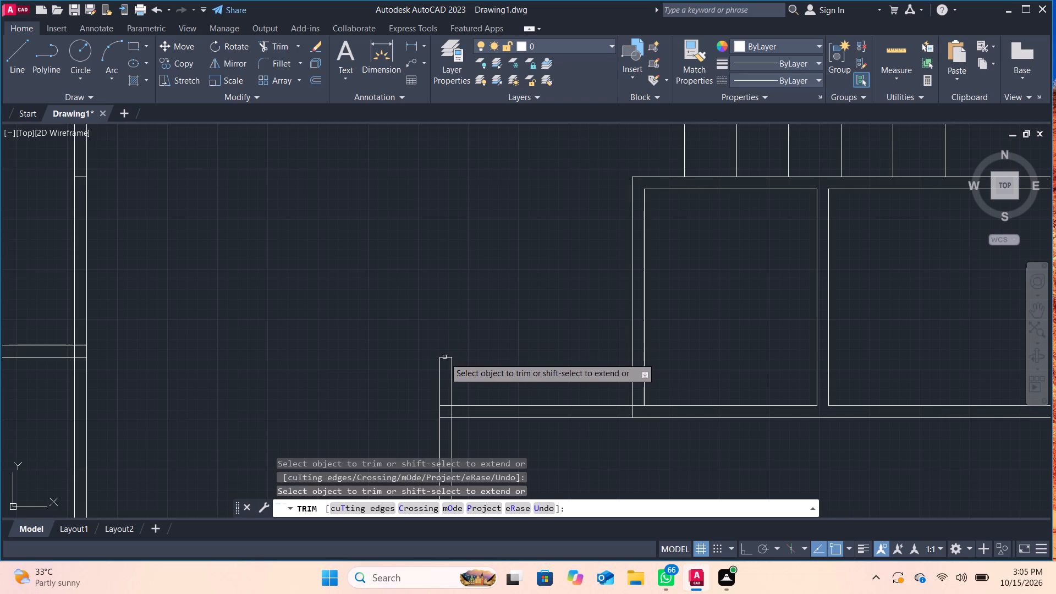
click(444, 362)
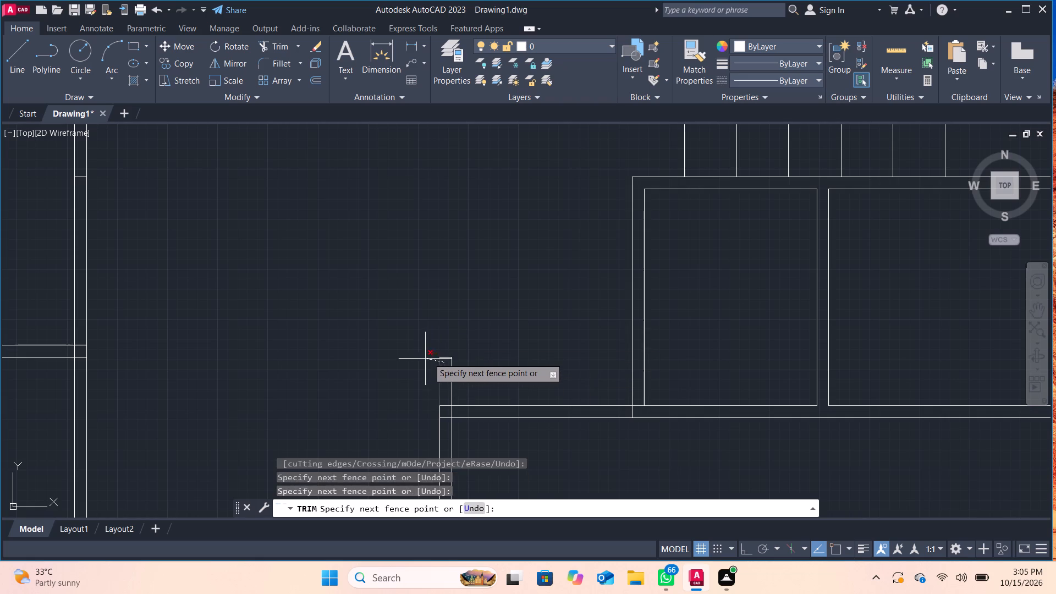
click(454, 354)
drag(453, 376, 437, 359)
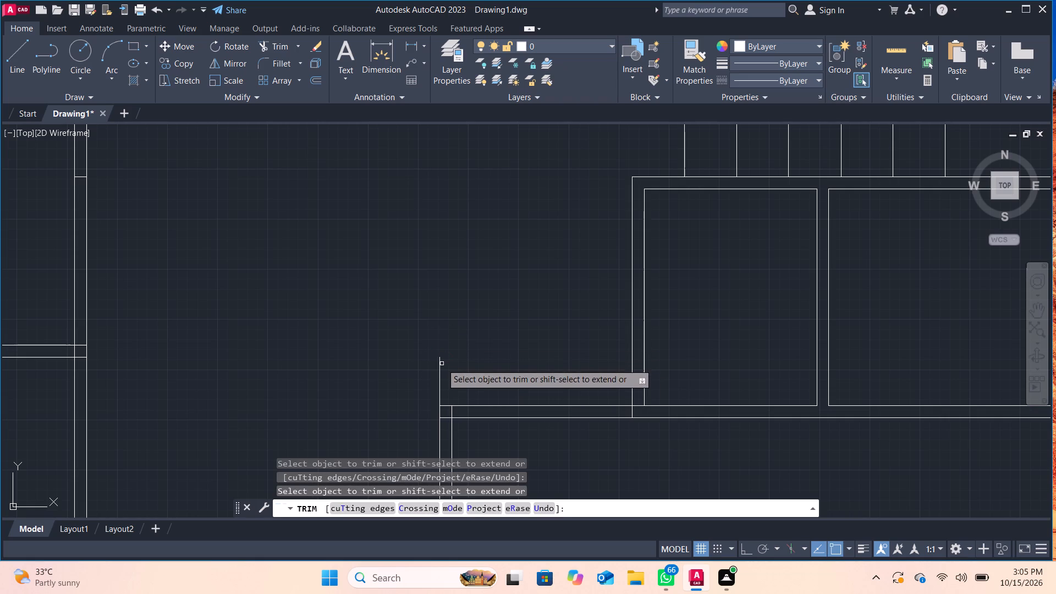
click(442, 364)
click(432, 365)
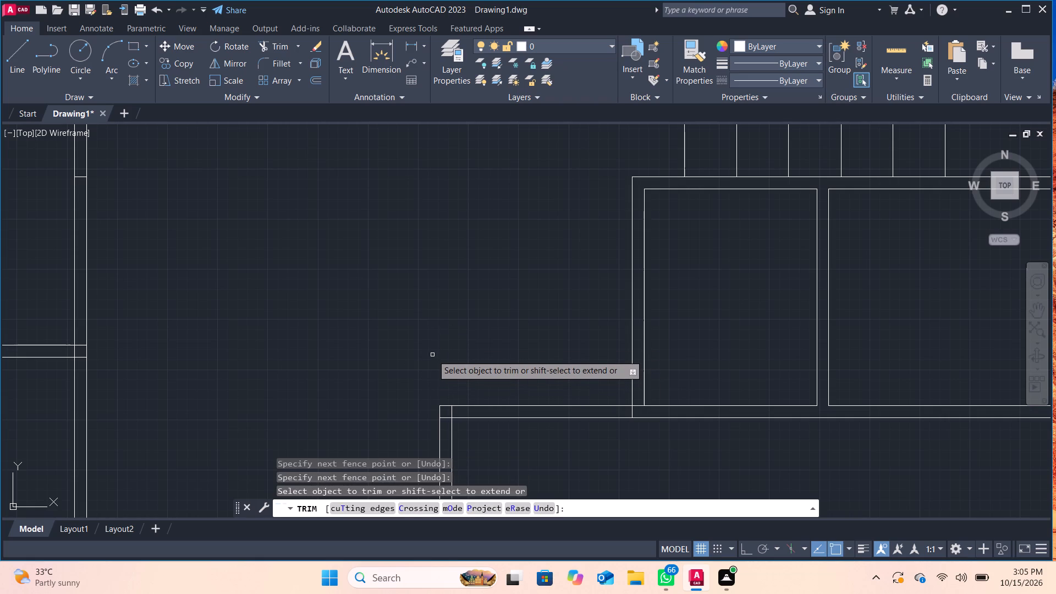
scroll(431, 319, down, 1)
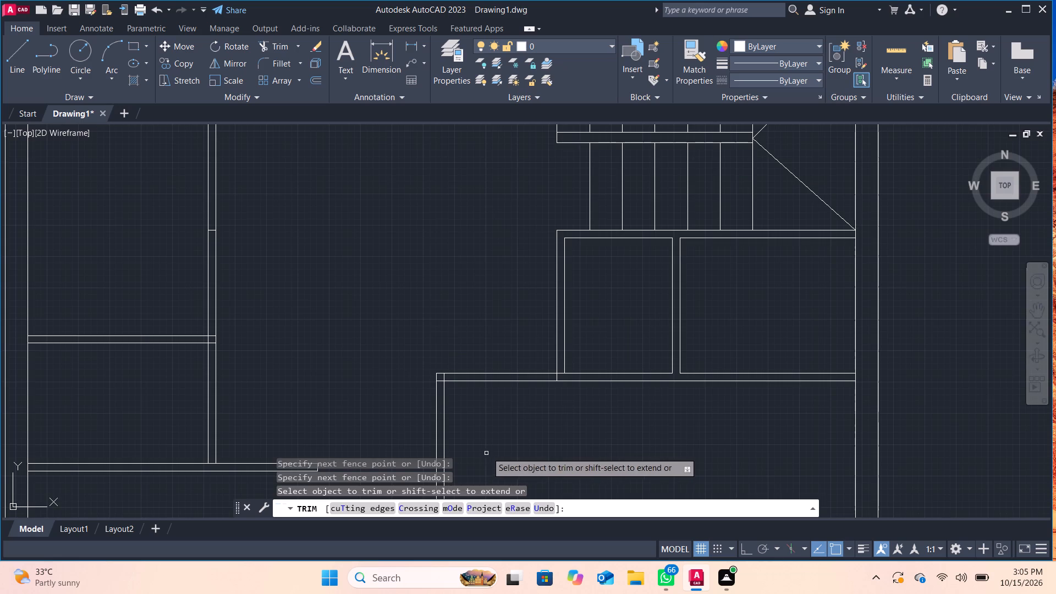
middle_drag(489, 449, 468, 345)
scroll(474, 320, up, 1)
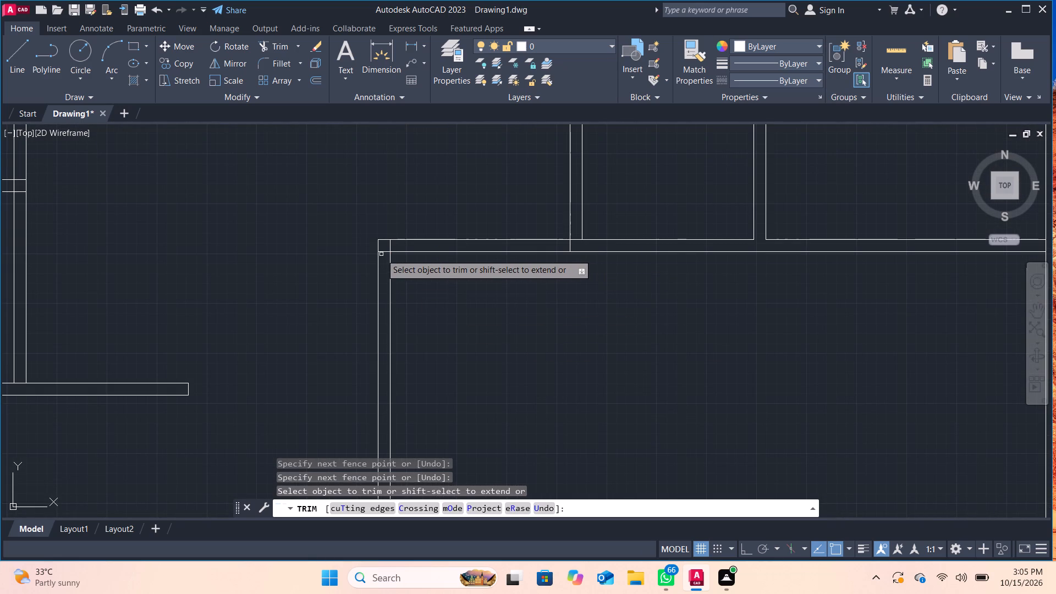
click(384, 252)
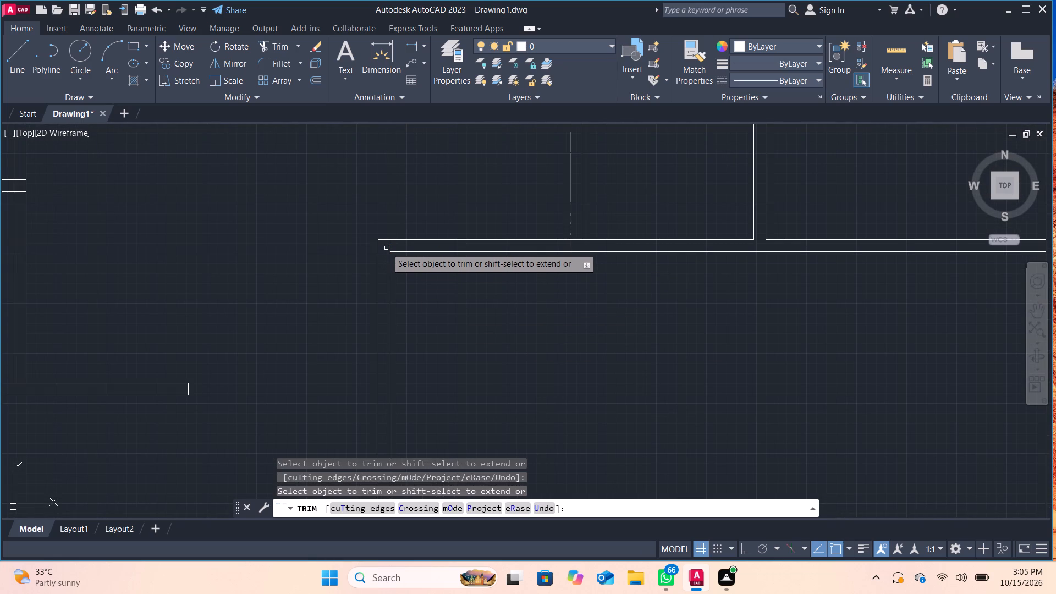
Draw a short vertical jamb line across the extended wall's two faces, just right of its left corner.
click(15, 40)
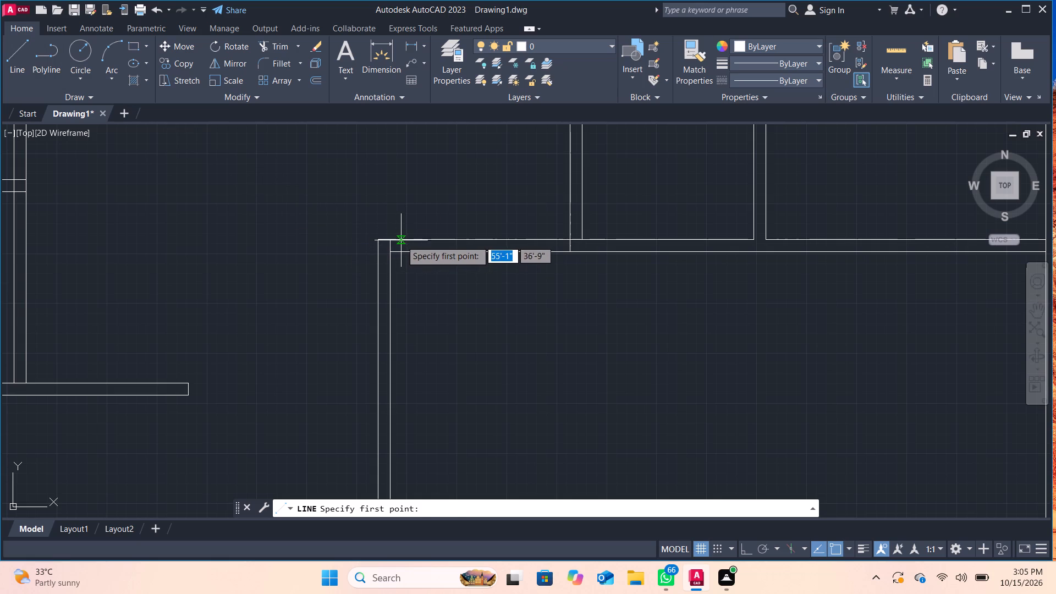
click(401, 240)
click(401, 252)
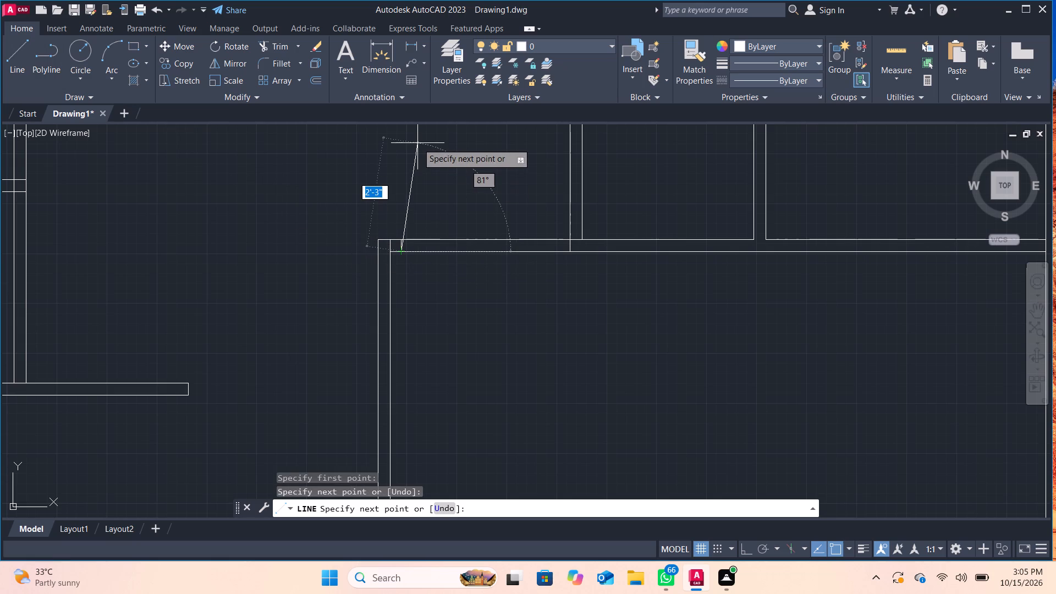
key(Return)
Trim the vertical partition's inner face line where it crosses the extended wall at the left corner.
scroll(393, 237, up, 2)
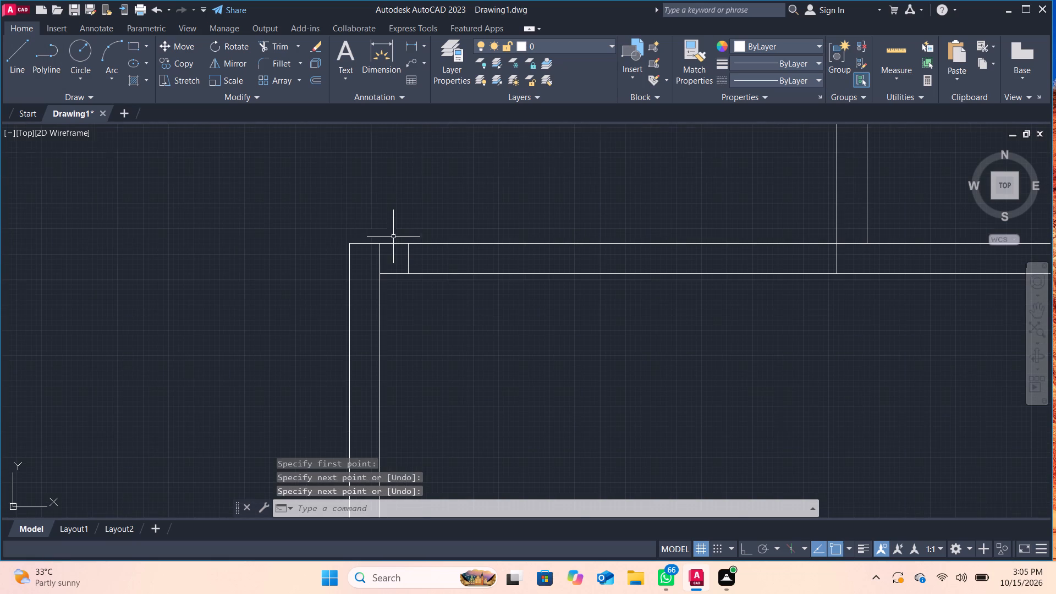
click(271, 48)
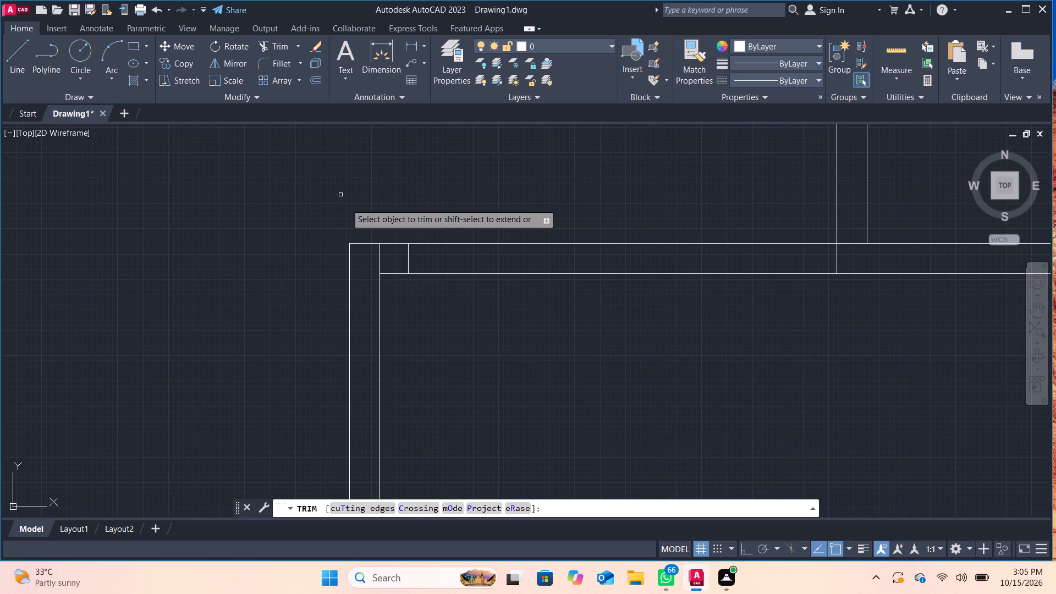
click(377, 258)
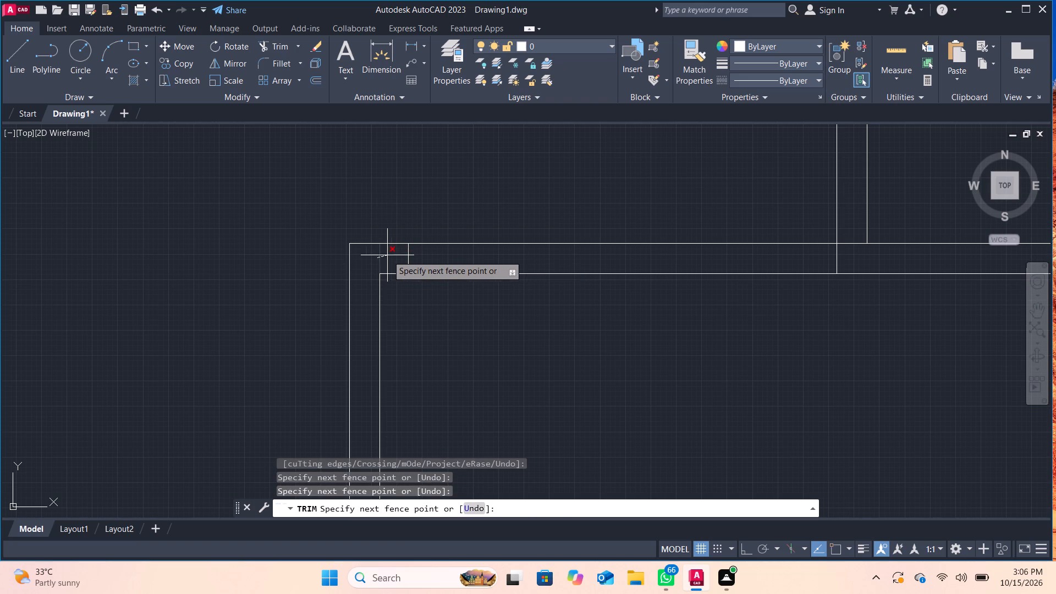
click(387, 255)
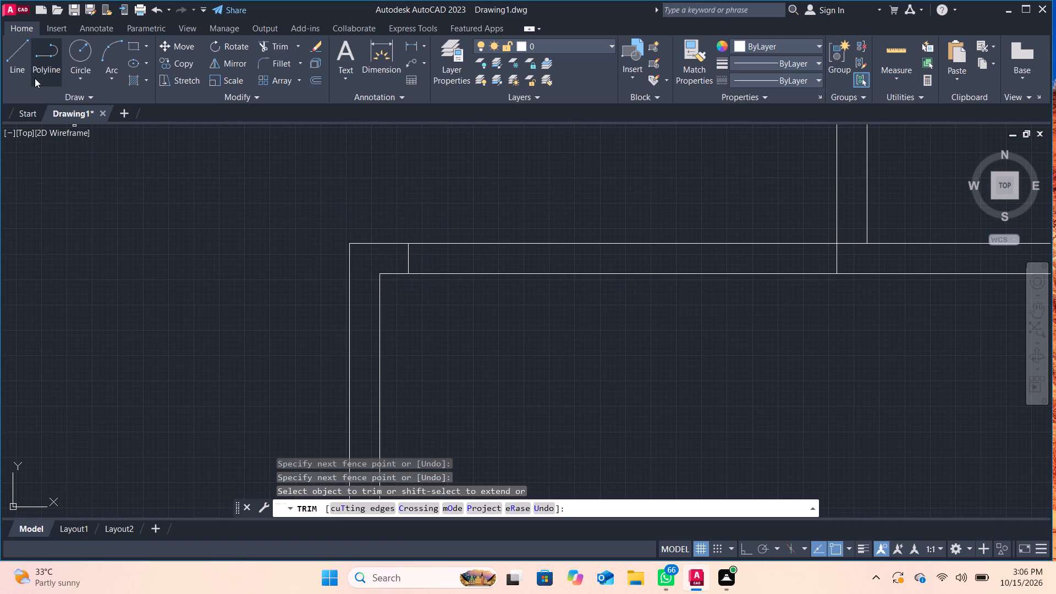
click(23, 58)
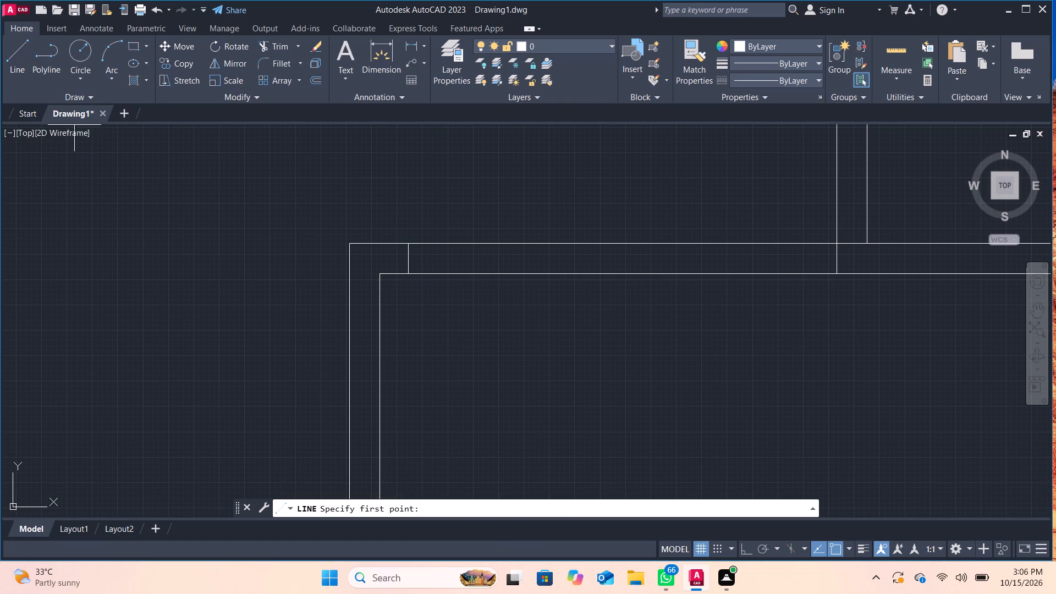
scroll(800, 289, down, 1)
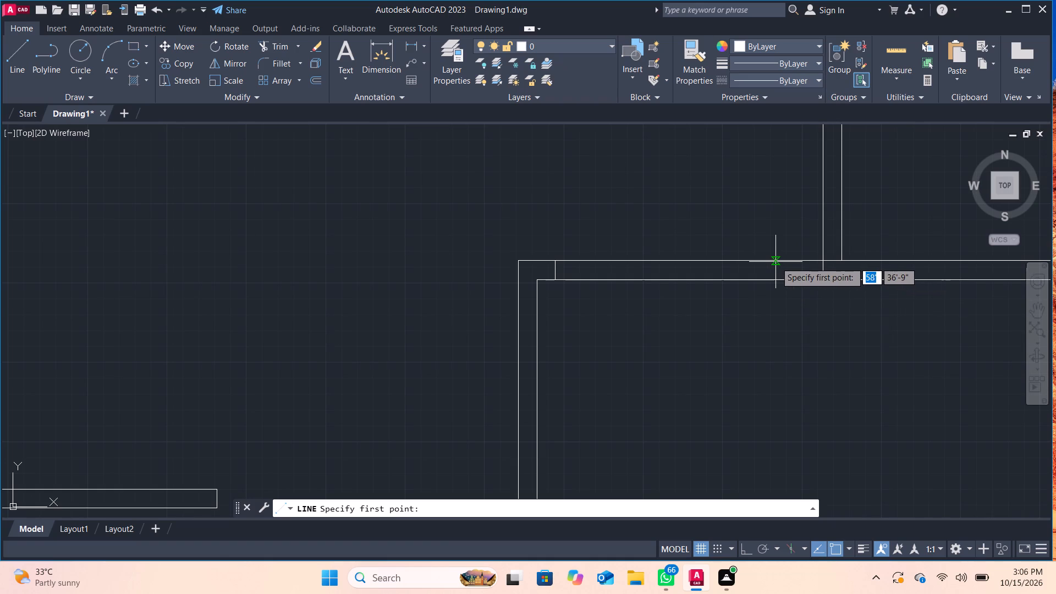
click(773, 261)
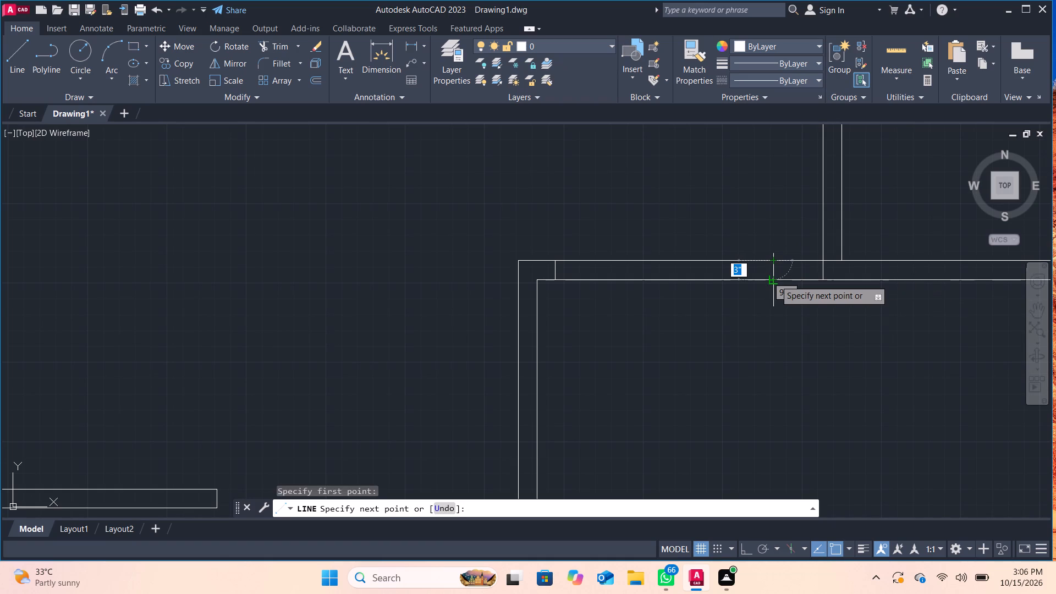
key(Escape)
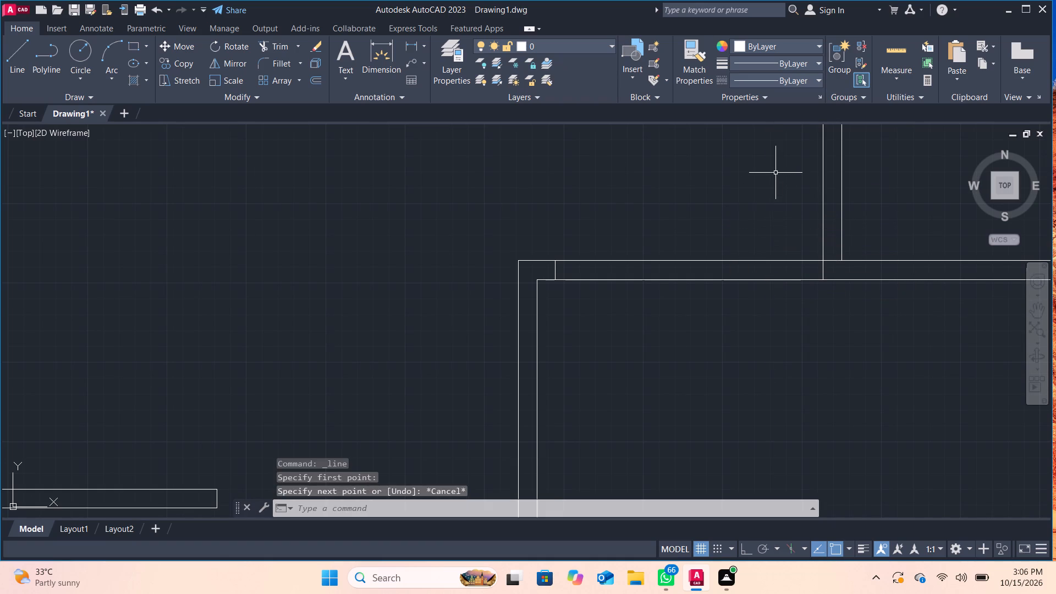
Draw a second 3" jamb line across the extended wall, a short distance left of the small room's left wall.
click(33, 51)
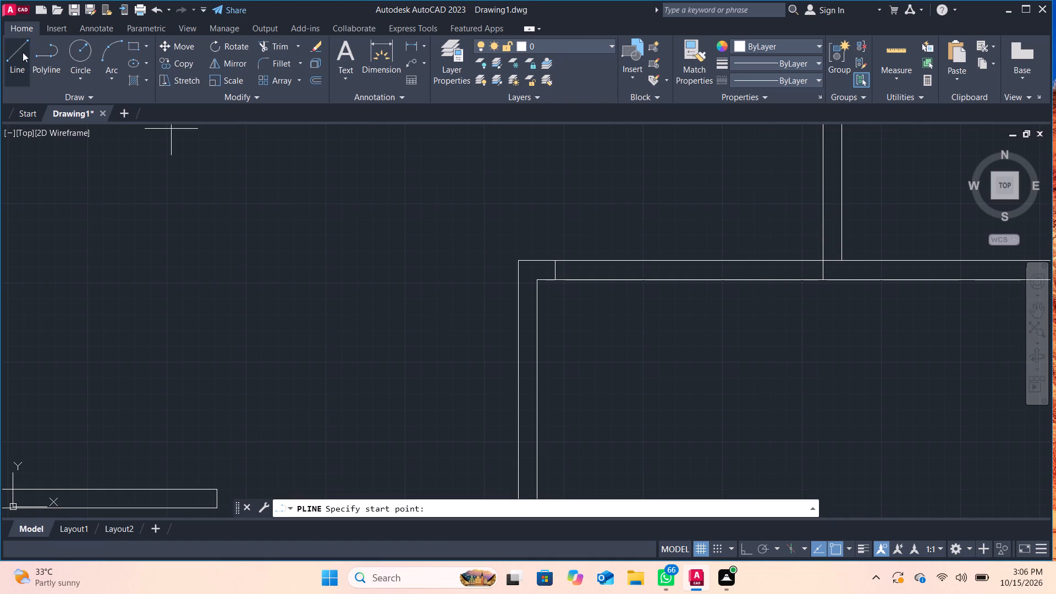
click(23, 52)
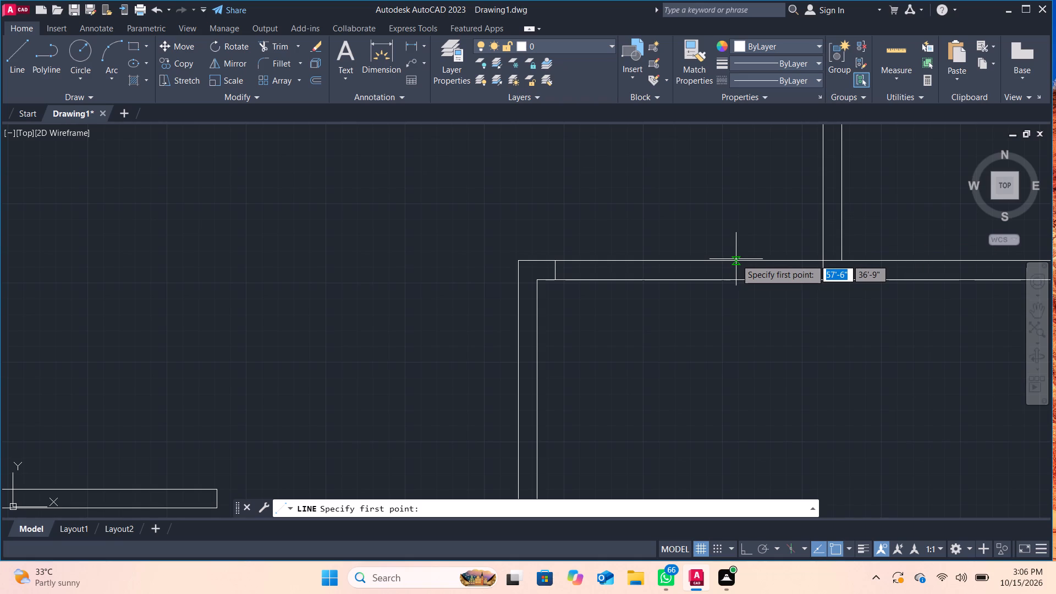
click(728, 261)
click(727, 279)
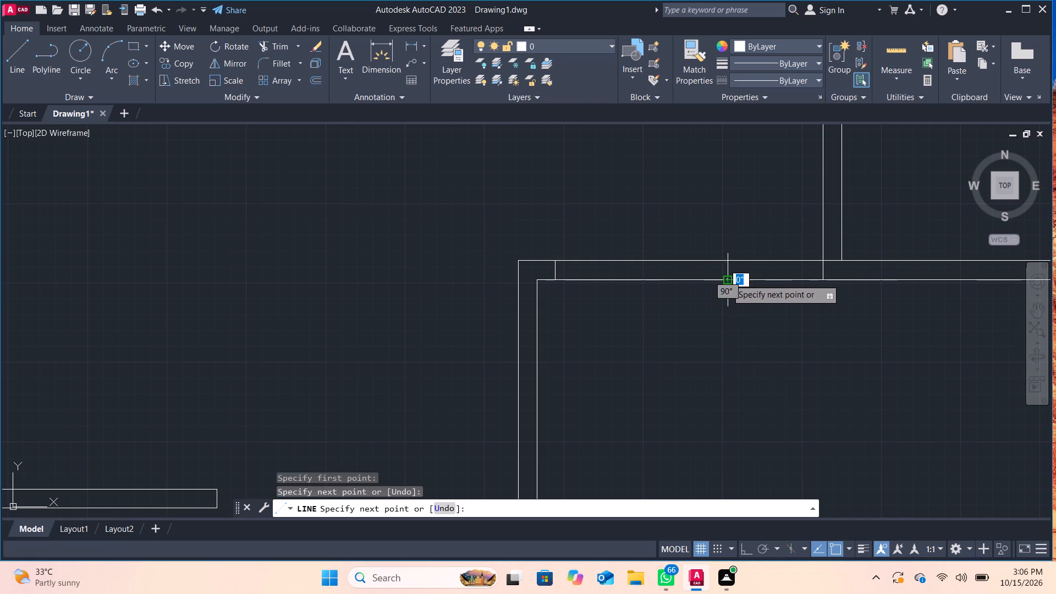
key(Return)
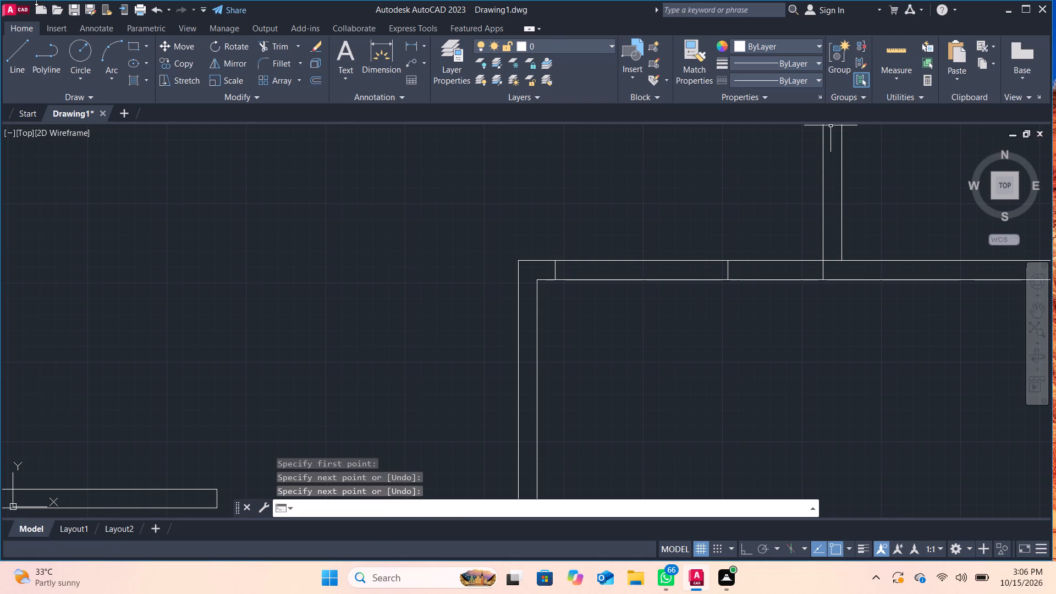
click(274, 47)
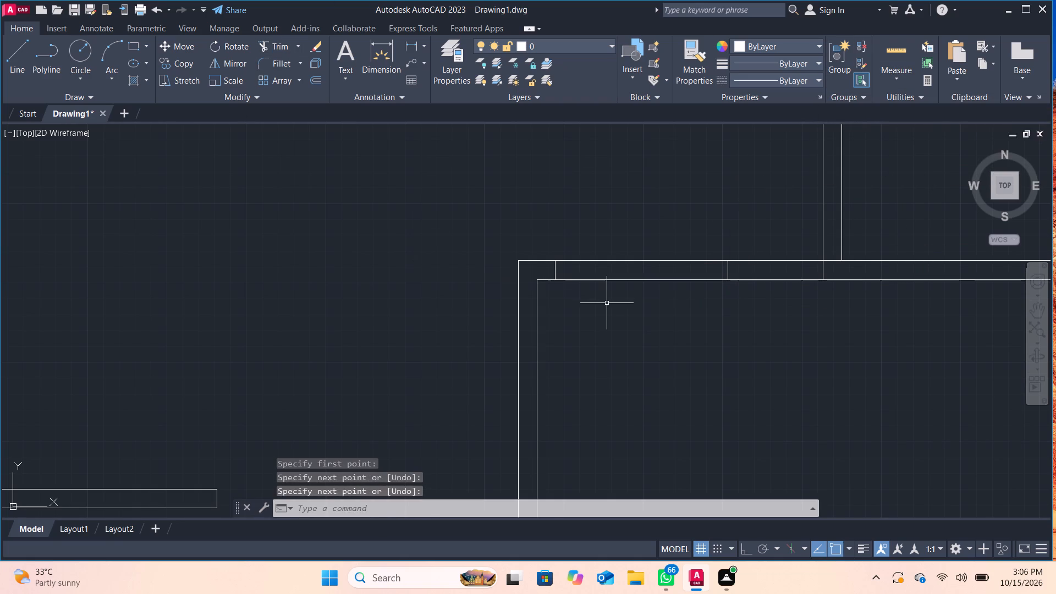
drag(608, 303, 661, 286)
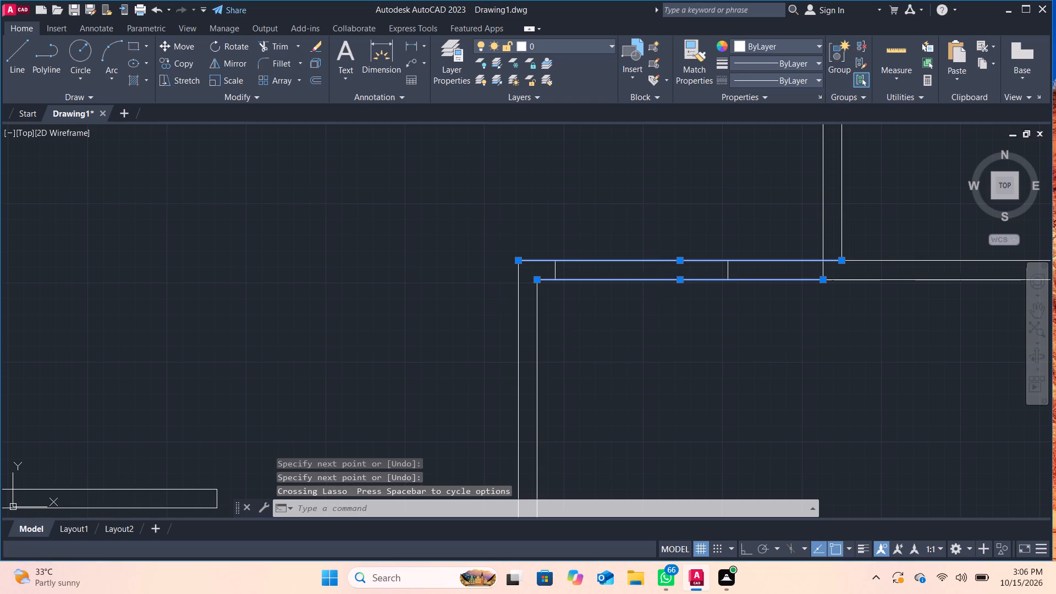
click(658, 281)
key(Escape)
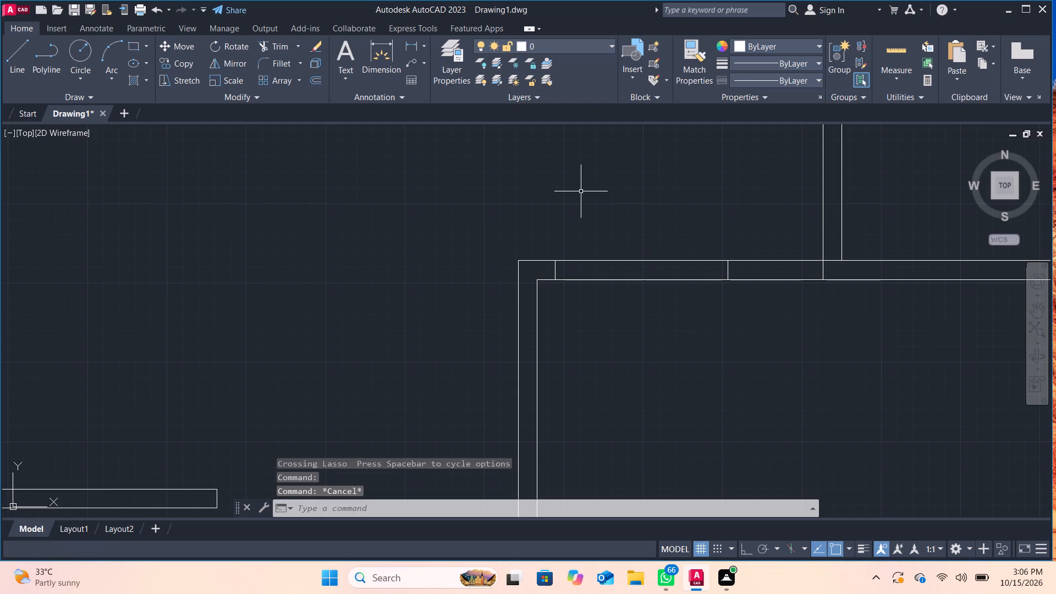
Trim both faces of the extended wall between the two jamb lines to open a doorway.
click(289, 50)
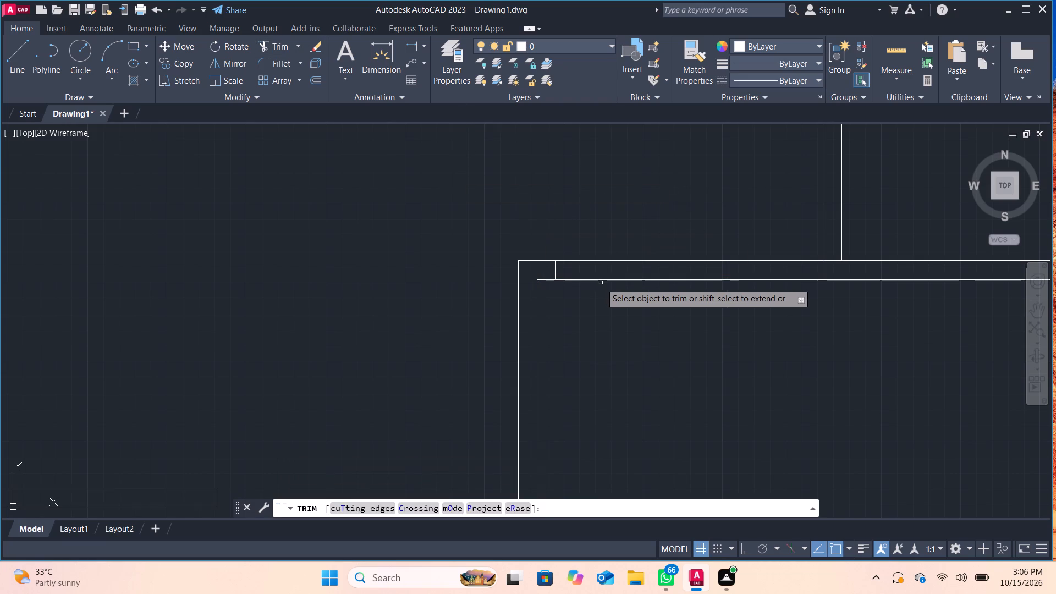
drag(601, 283, 630, 308)
Draw a 3" jamb line across the small room's upper wall below the stairs, just right of its inner left corner.
scroll(629, 304, down, 1)
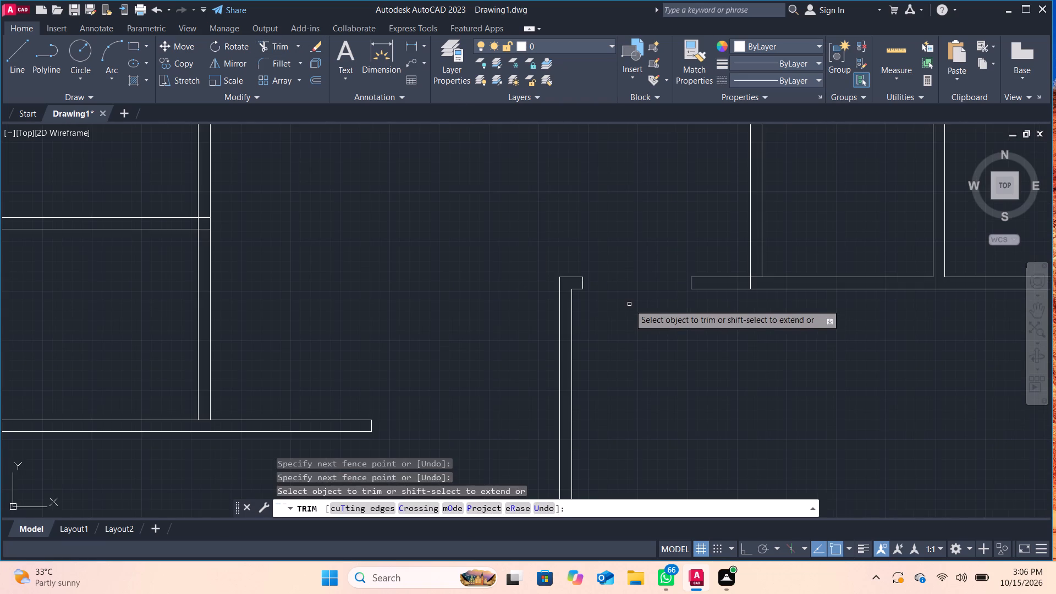
middle_drag(629, 304, 599, 257)
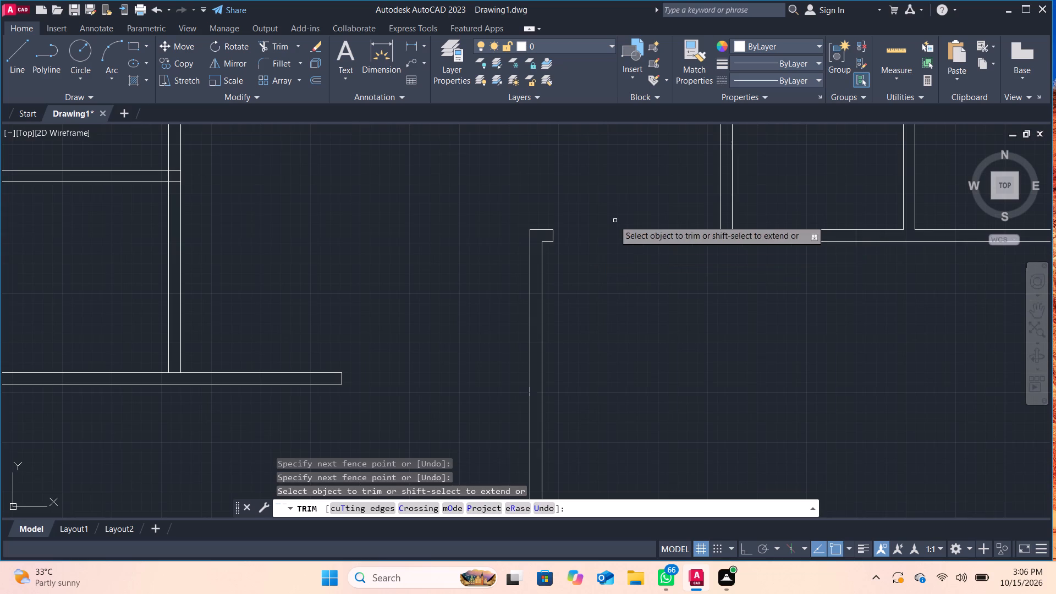
scroll(793, 284, down, 1)
middle_drag(793, 287, 770, 324)
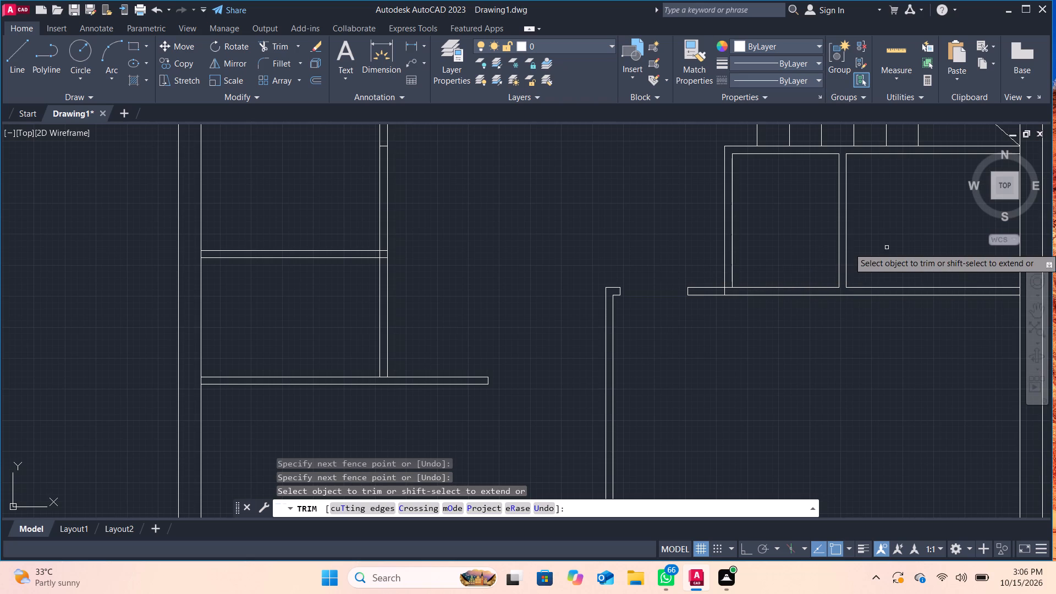
scroll(867, 253, down, 1)
middle_drag(824, 300, 819, 351)
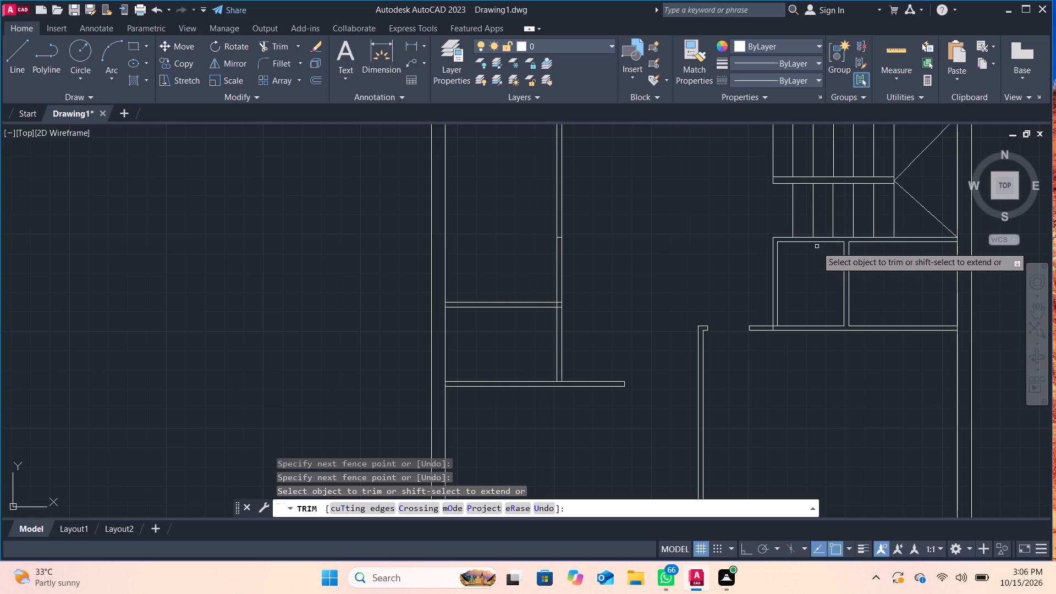
middle_drag(816, 246, 779, 325)
scroll(779, 322, up, 4)
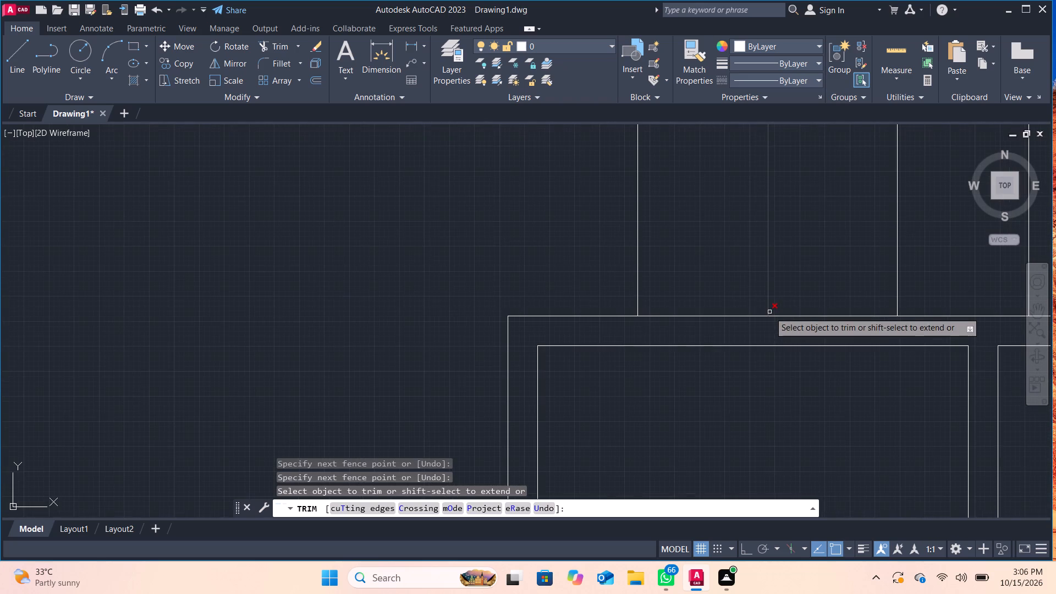
click(28, 51)
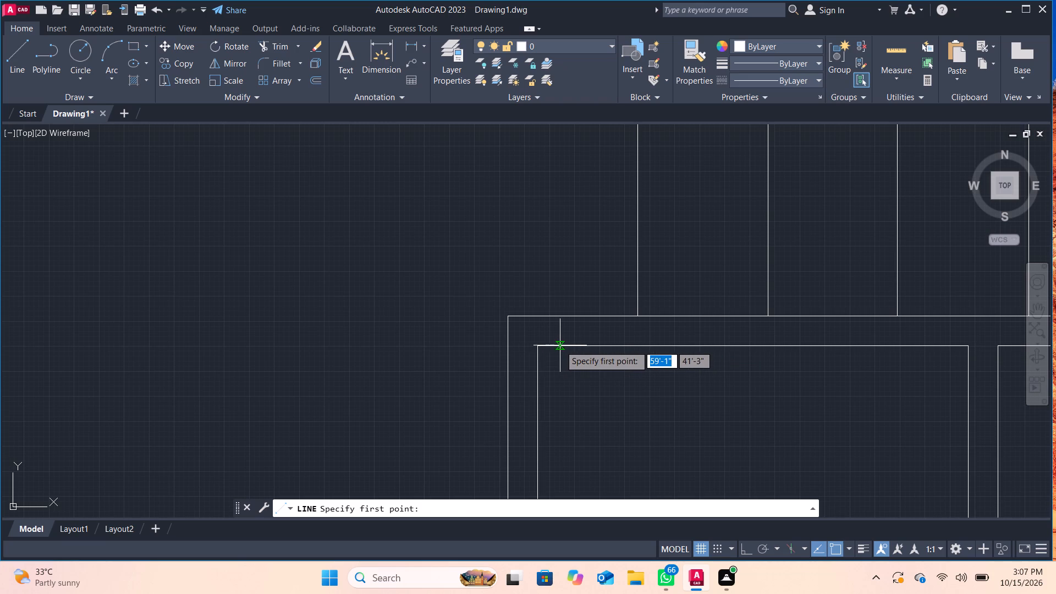
click(562, 345)
click(562, 317)
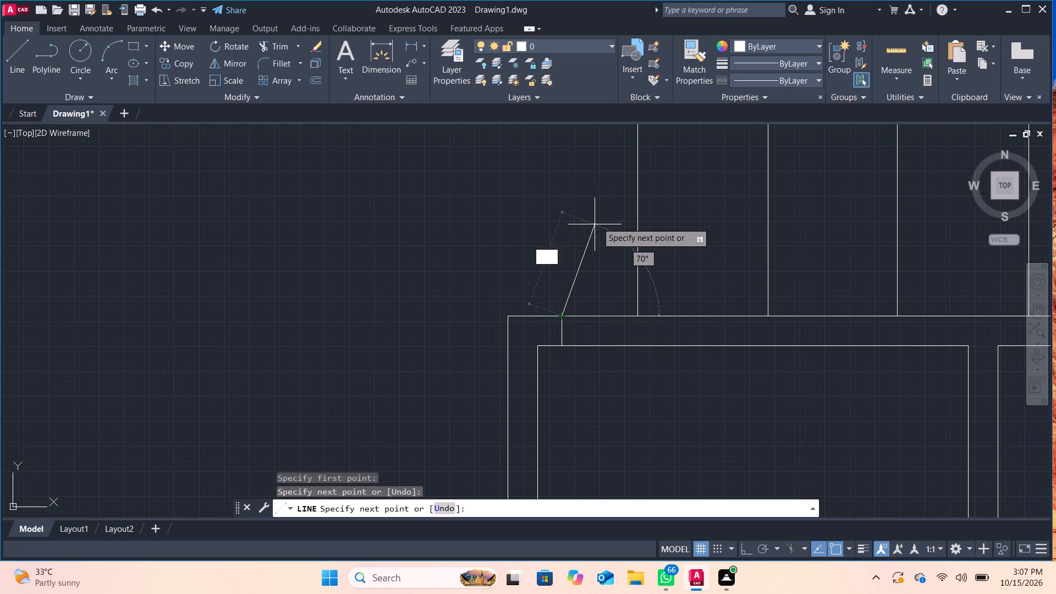
key(Return)
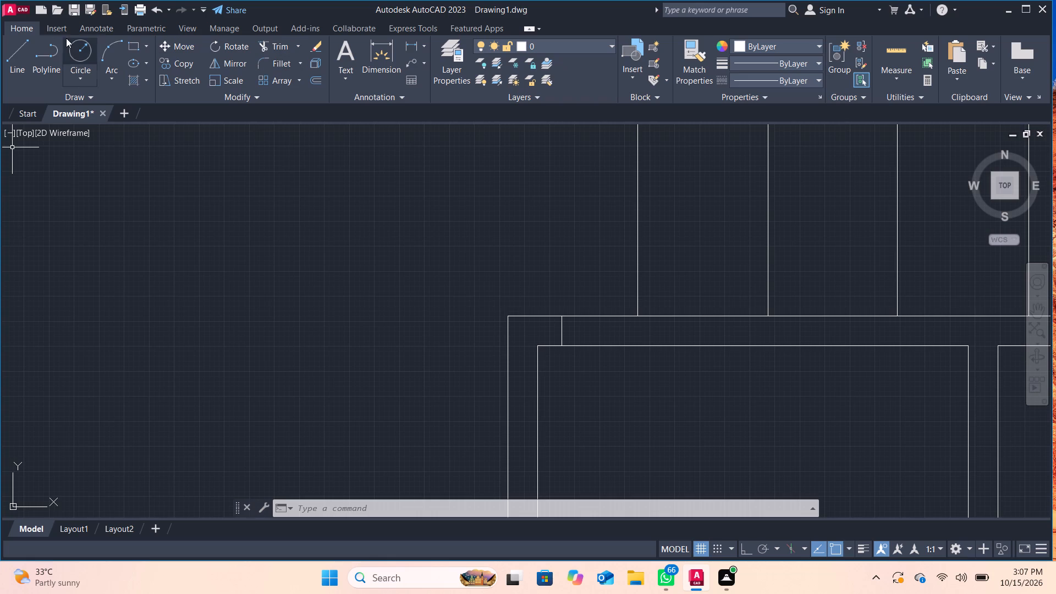
Draw a second jamb line across the same upper wall, from the lower end of the third stair tread line to the inner face.
click(27, 39)
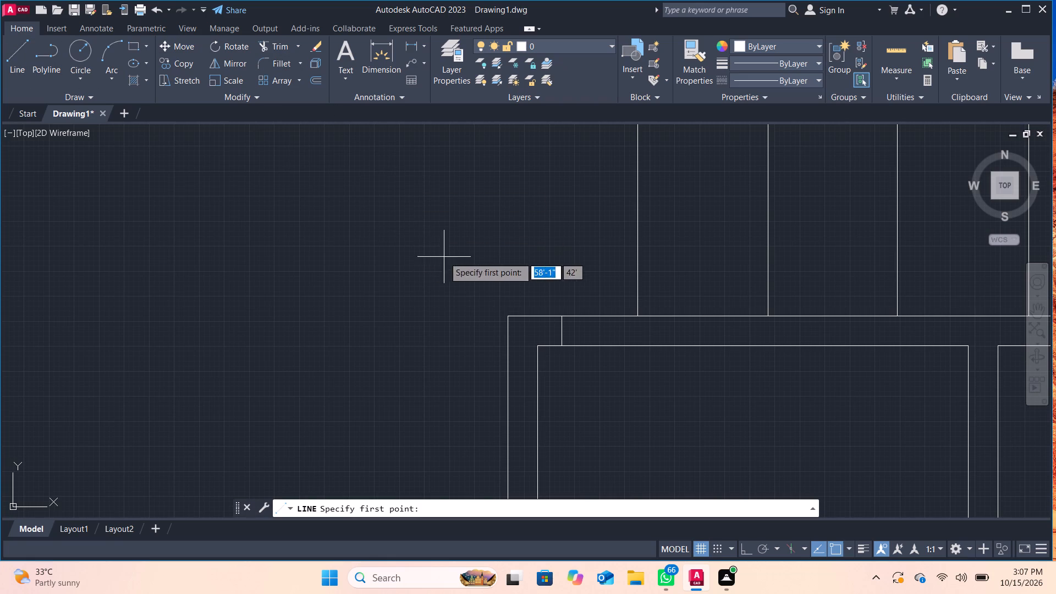
click(898, 320)
click(899, 342)
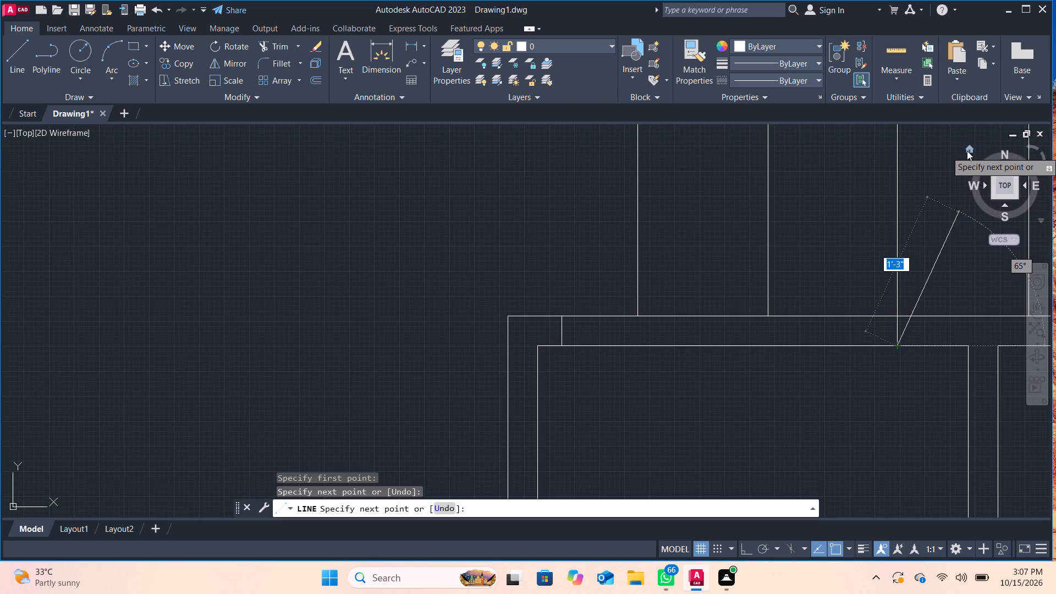
key(Return)
Trim the upper wall's inner face line between the two jamb lines, keeping the line along the stairs.
click(267, 47)
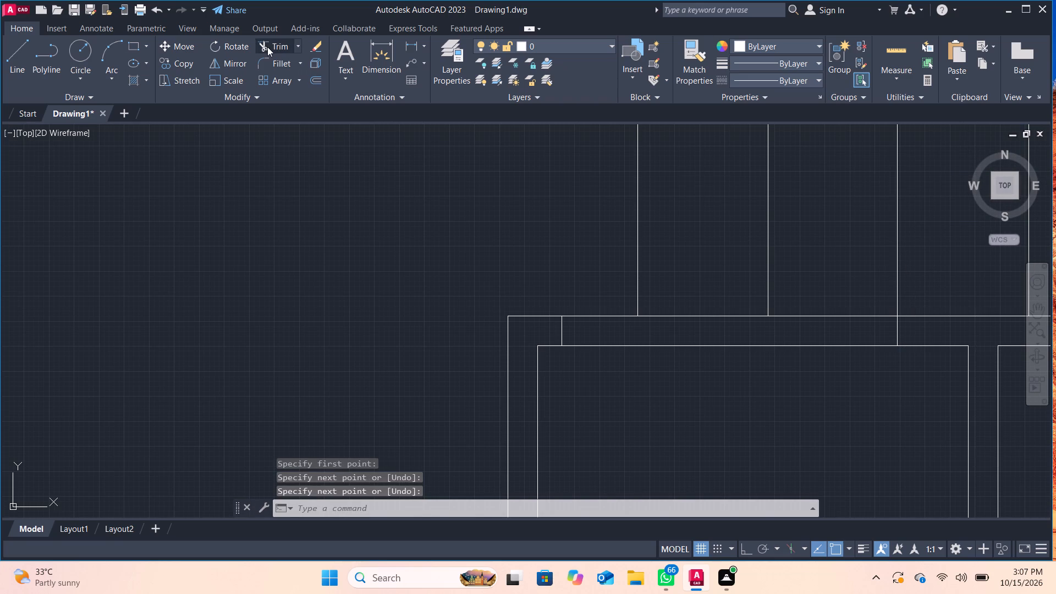
click(673, 344)
Draw a 3" jamb line across the partition between the two rooms below the stairs, partway down from the upper wall.
scroll(665, 364, down, 1)
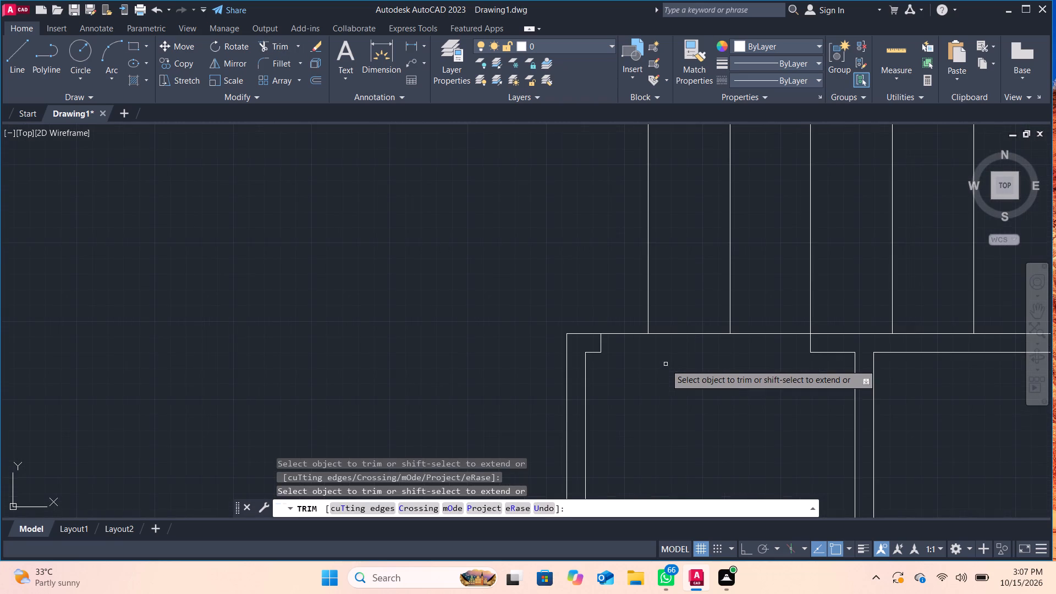
middle_drag(665, 364, 608, 366)
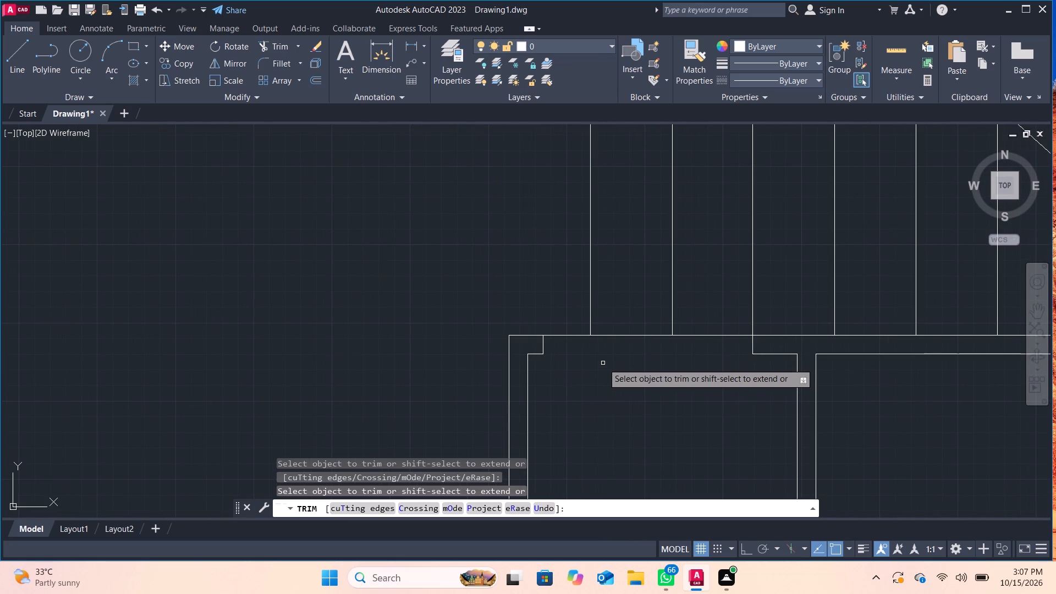
scroll(603, 363, down, 2)
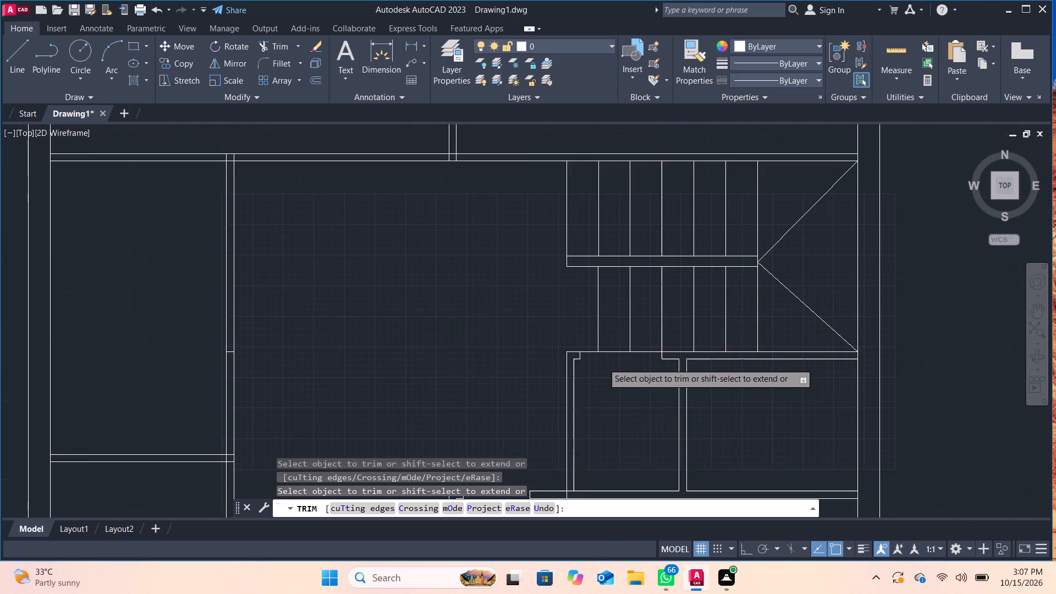
middle_drag(599, 361, 564, 335)
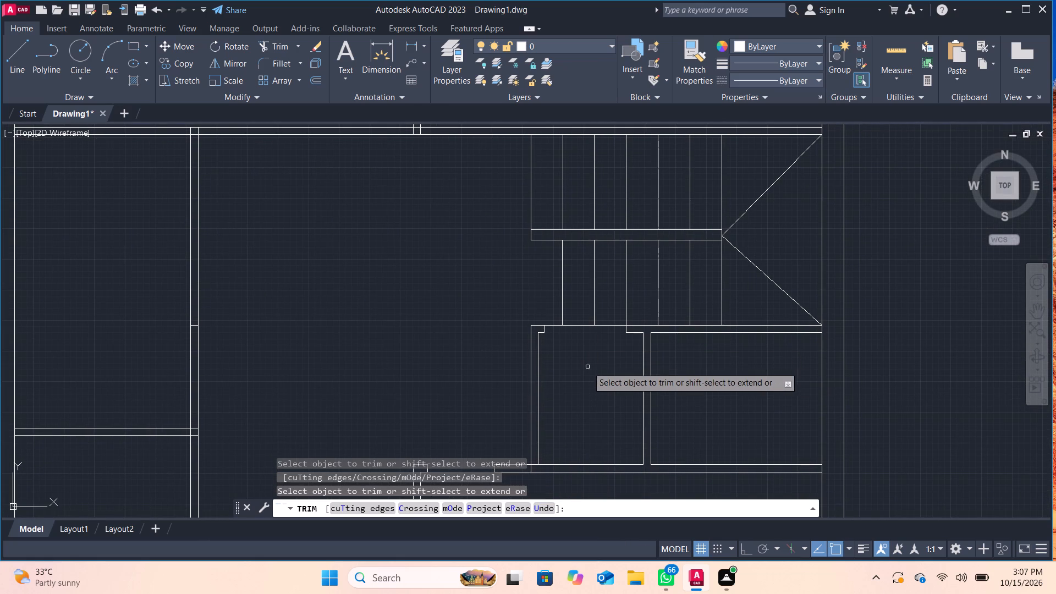
click(18, 70)
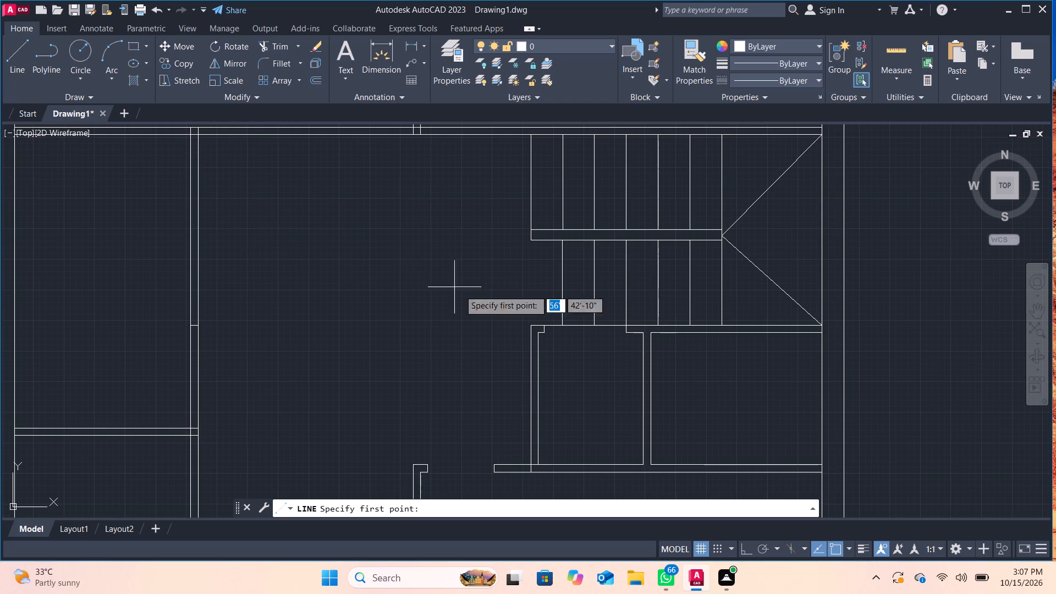
scroll(606, 400, up, 3)
middle_drag(673, 363, 413, 354)
scroll(415, 340, down, 1)
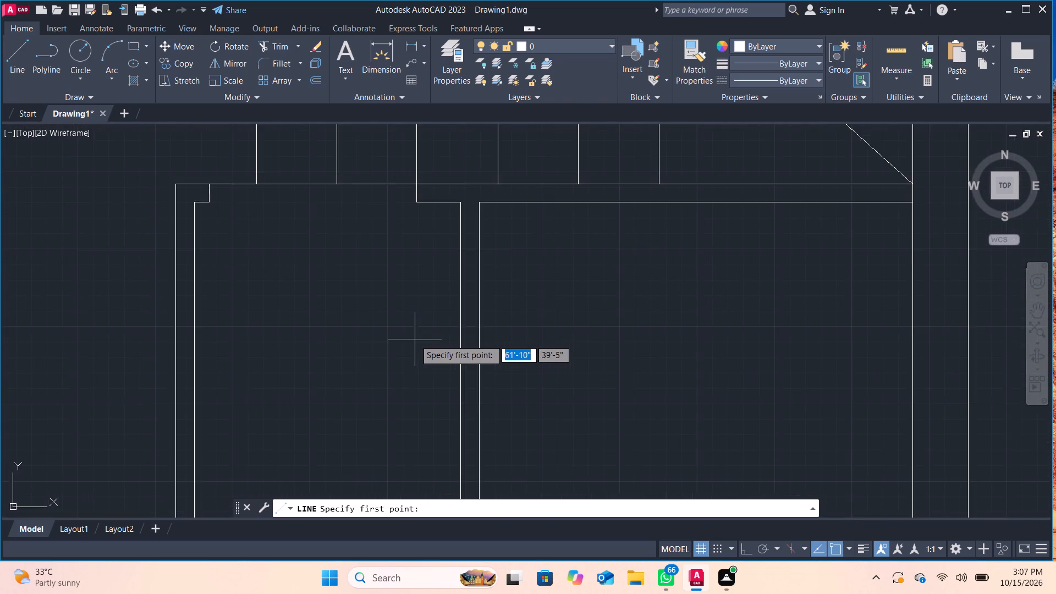
scroll(415, 339, down, 1)
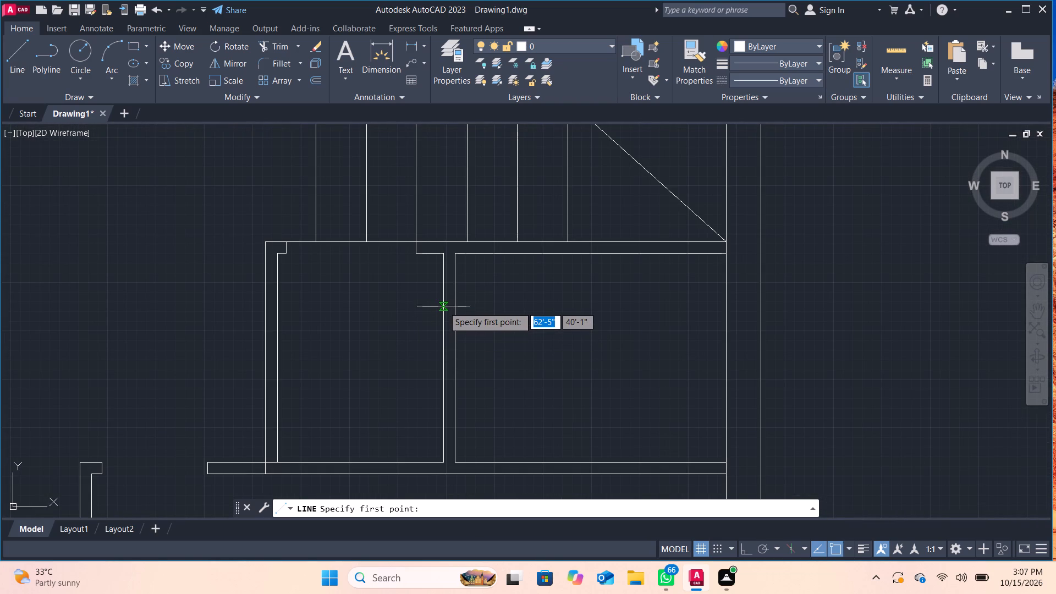
click(443, 317)
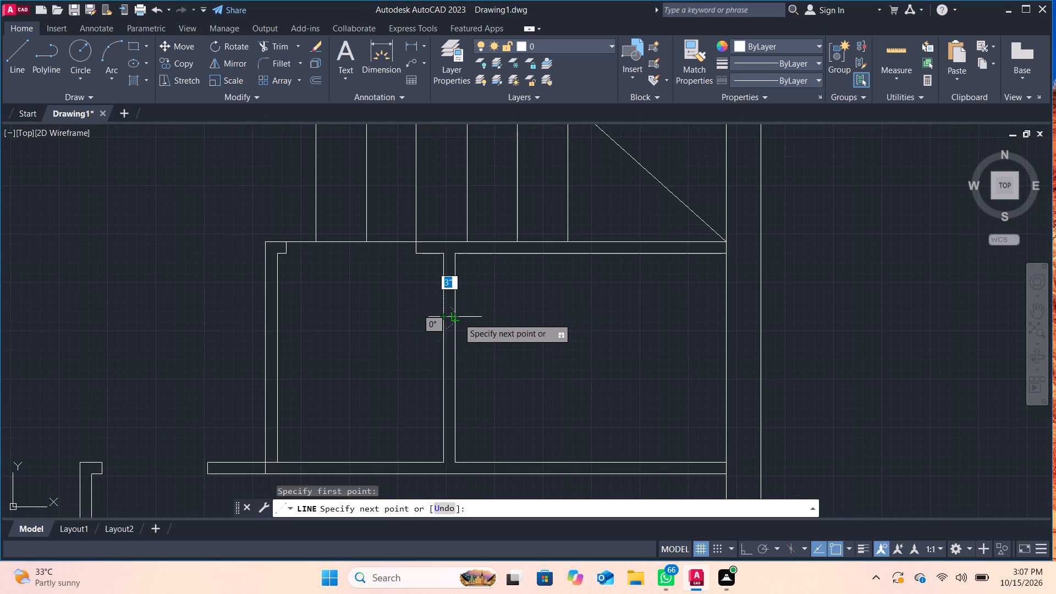
click(458, 318)
key(Return)
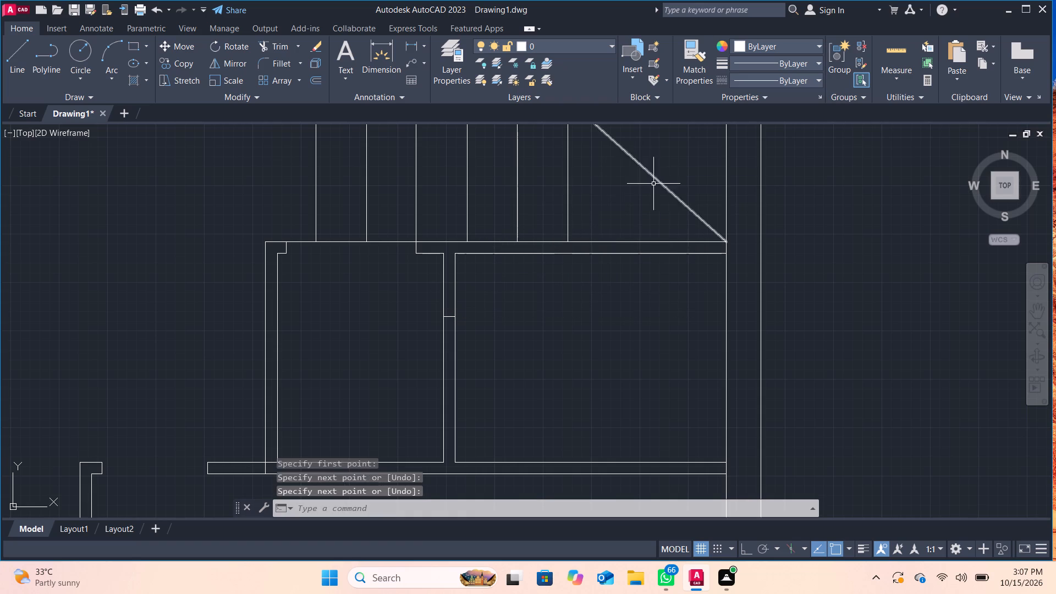
Draw a second jamb line across the same partition, just above the rooms' lower wall.
click(283, 49)
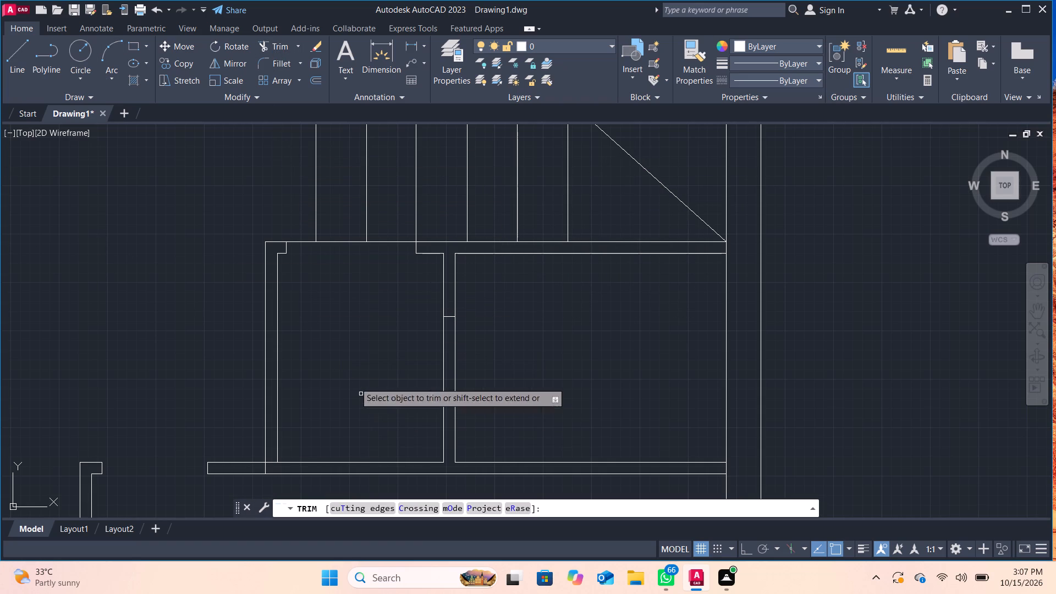
click(13, 59)
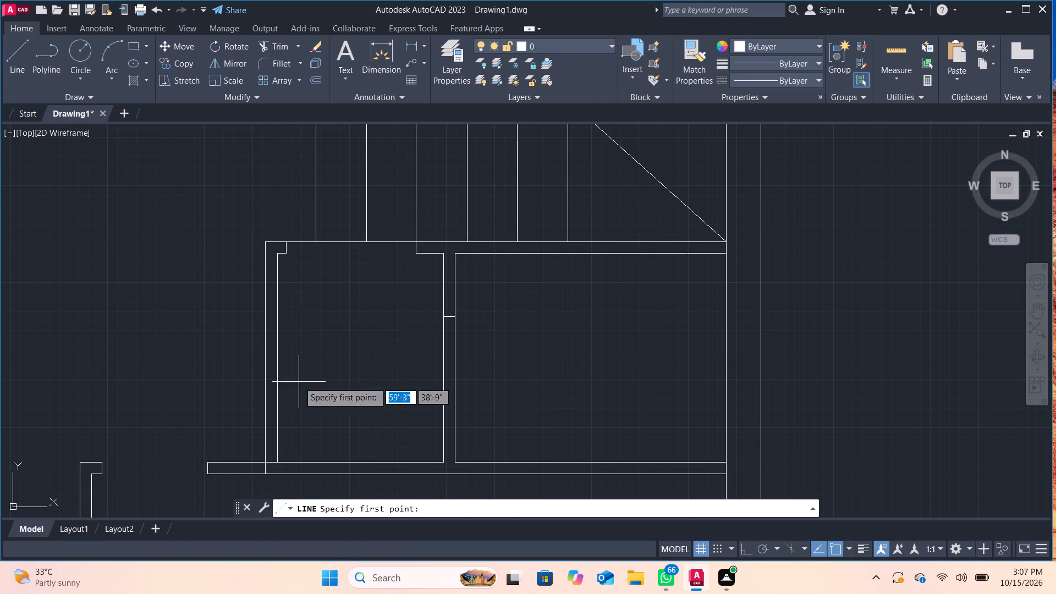
scroll(415, 452, up, 1)
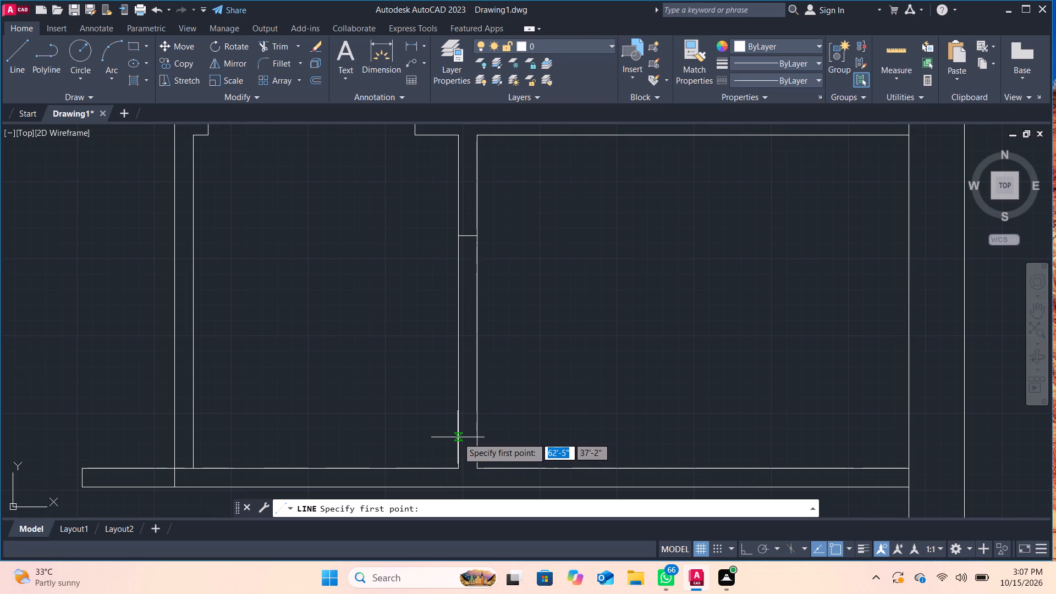
click(458, 437)
click(475, 438)
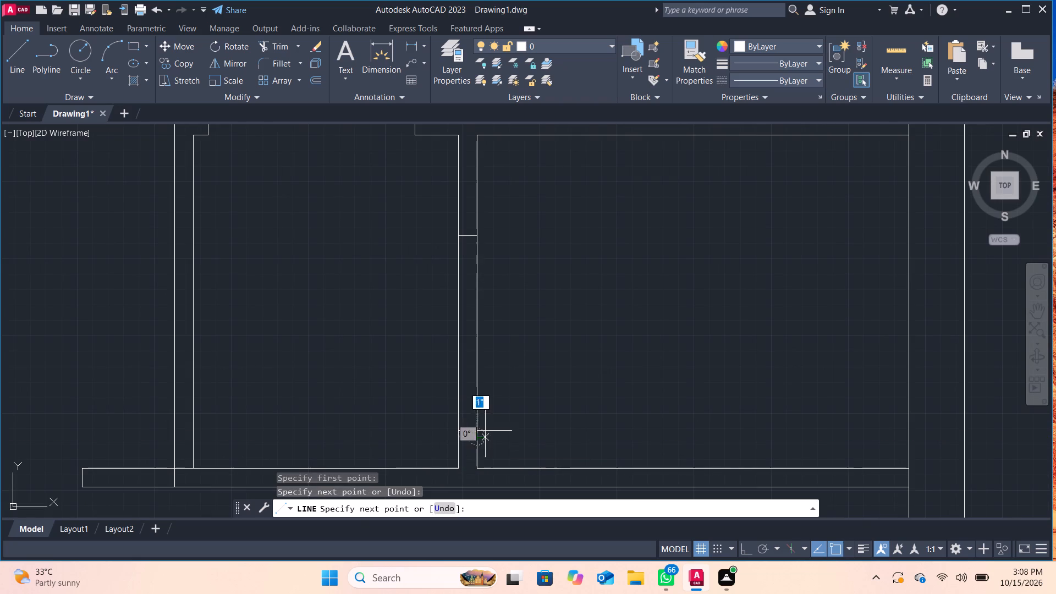
key(Return)
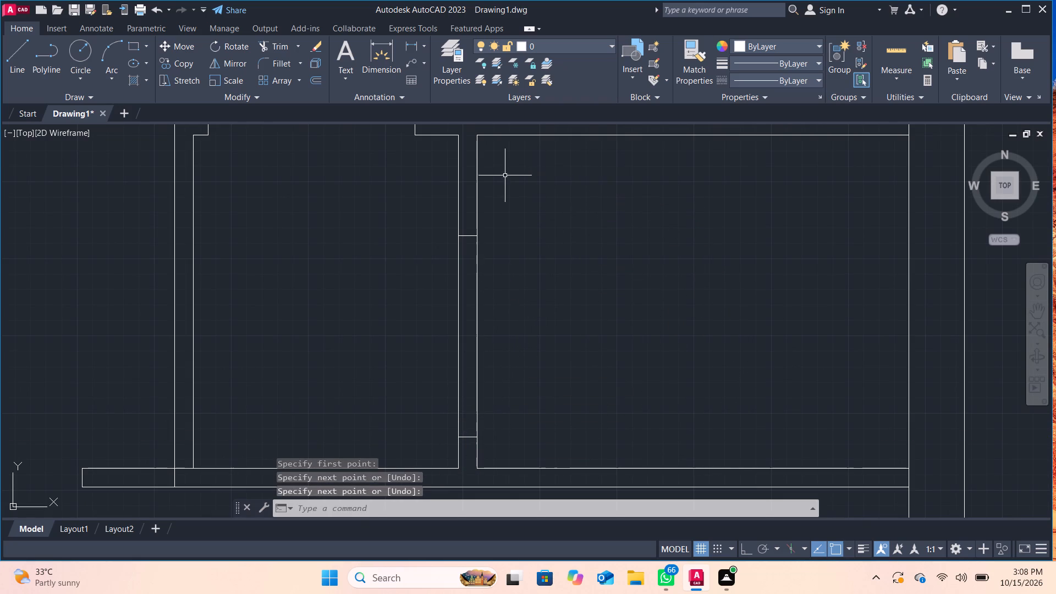
Trim both faces of the partition between its two jamb lines to open a doorway.
click(278, 51)
drag(400, 257, 504, 276)
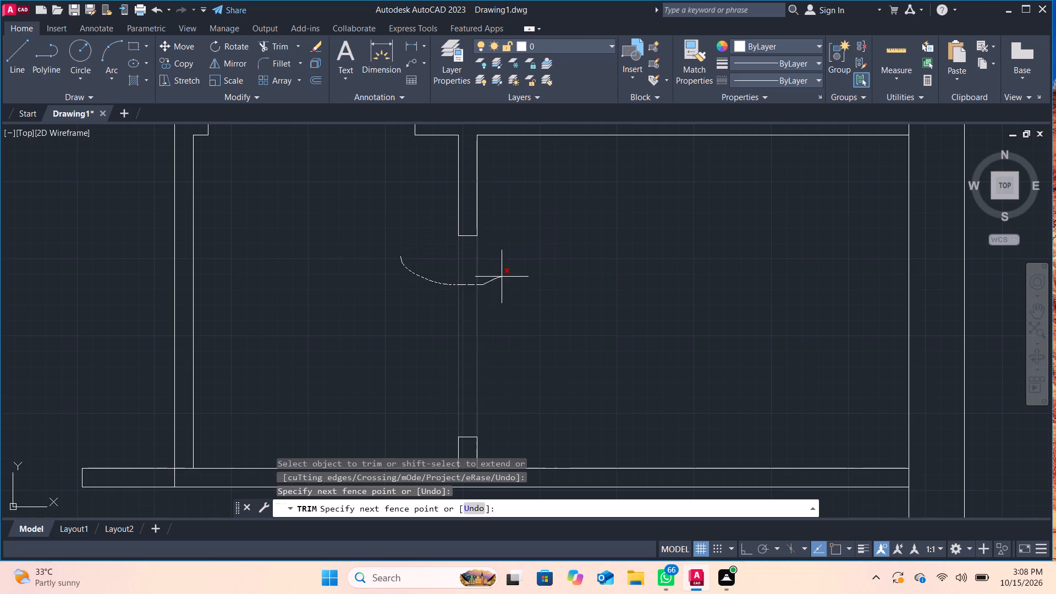
drag(504, 276, 413, 307)
Draw a door leaf about 2'-9" long and 3" wide down from the small room's upper-left jamb, ending at the stair-side wall line.
scroll(411, 296, down, 1)
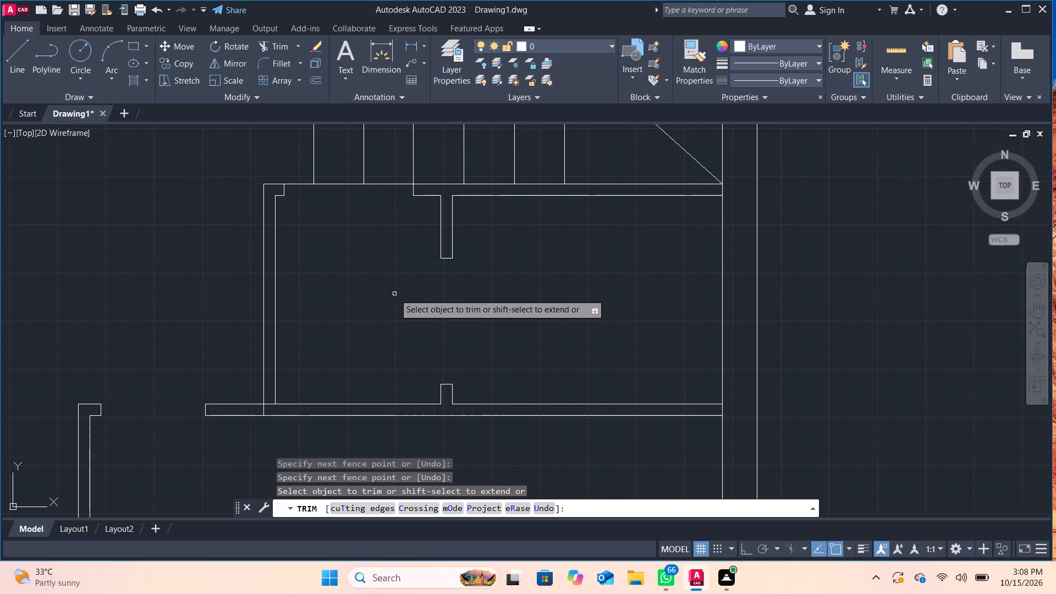
scroll(394, 294, down, 1)
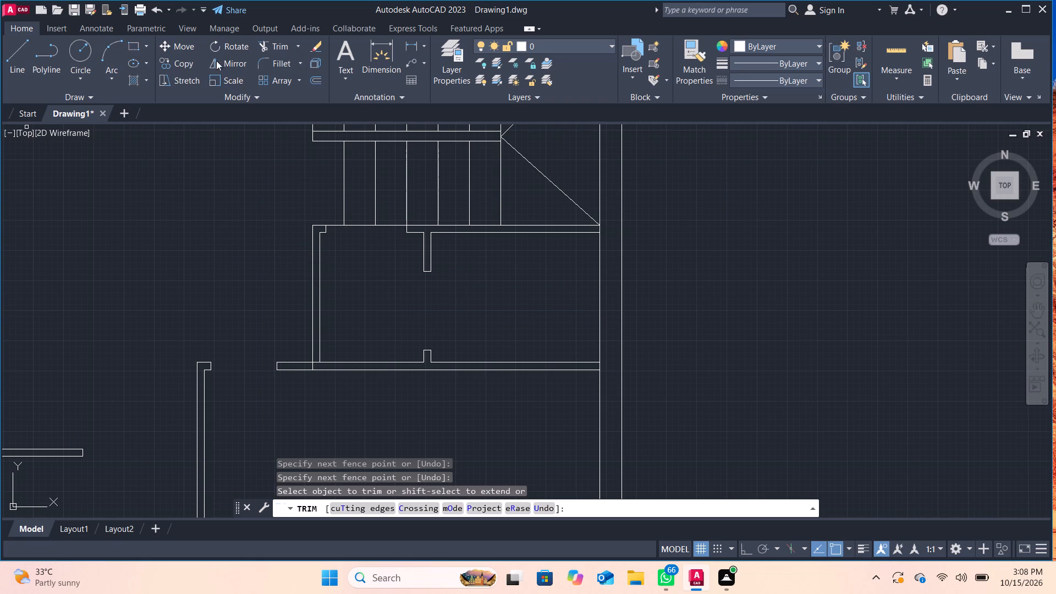
click(120, 69)
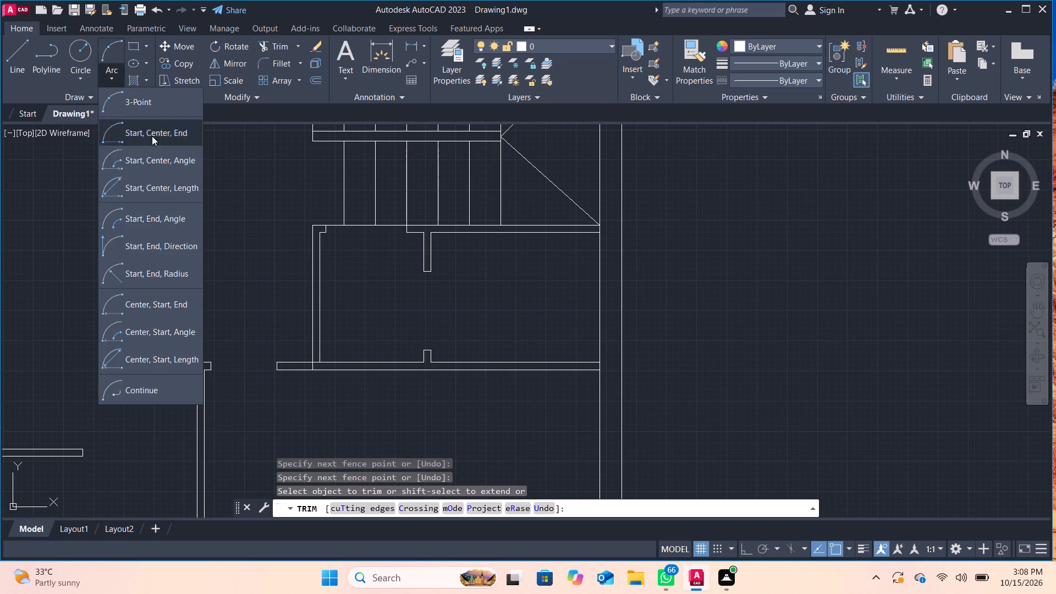
click(12, 58)
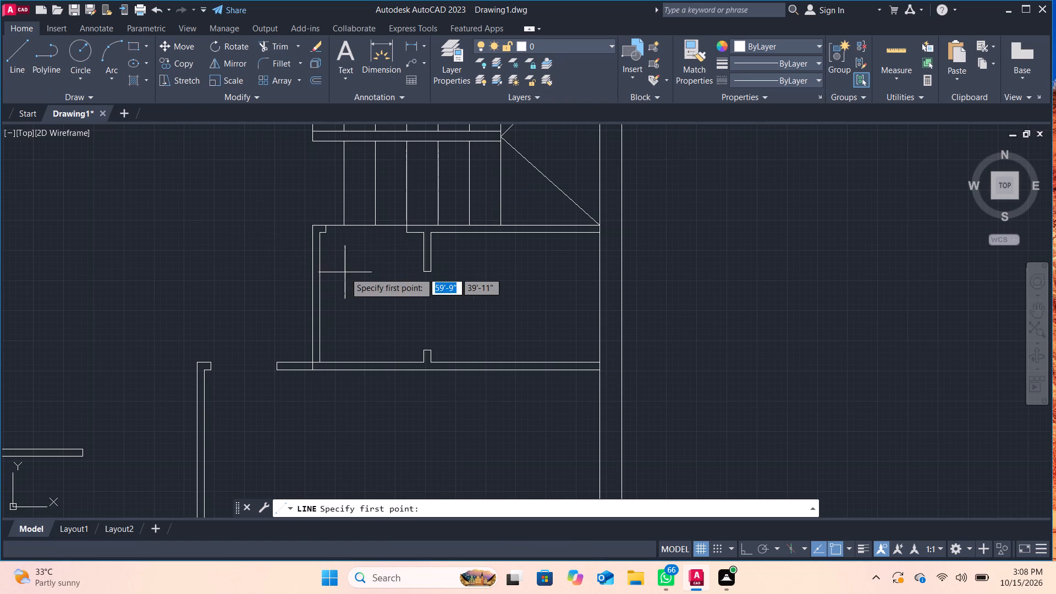
scroll(345, 272, up, 1)
click(315, 212)
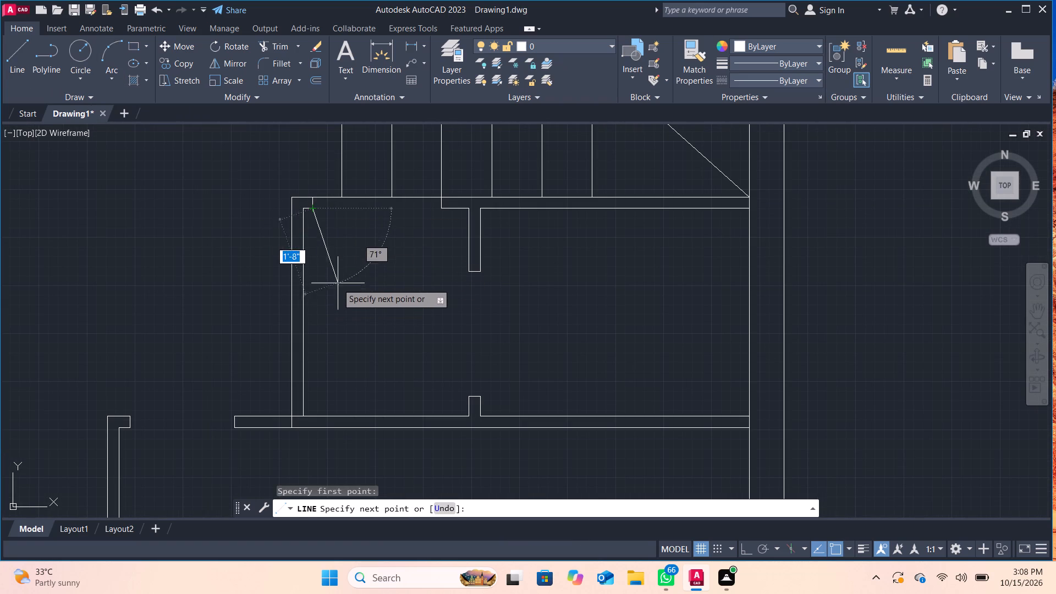
click(317, 335)
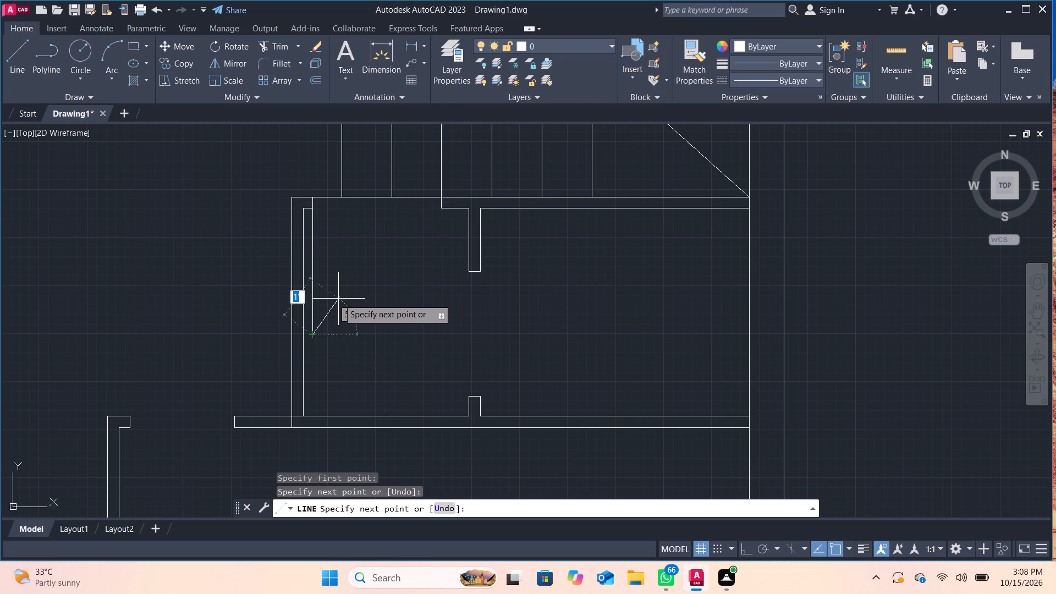
click(322, 334)
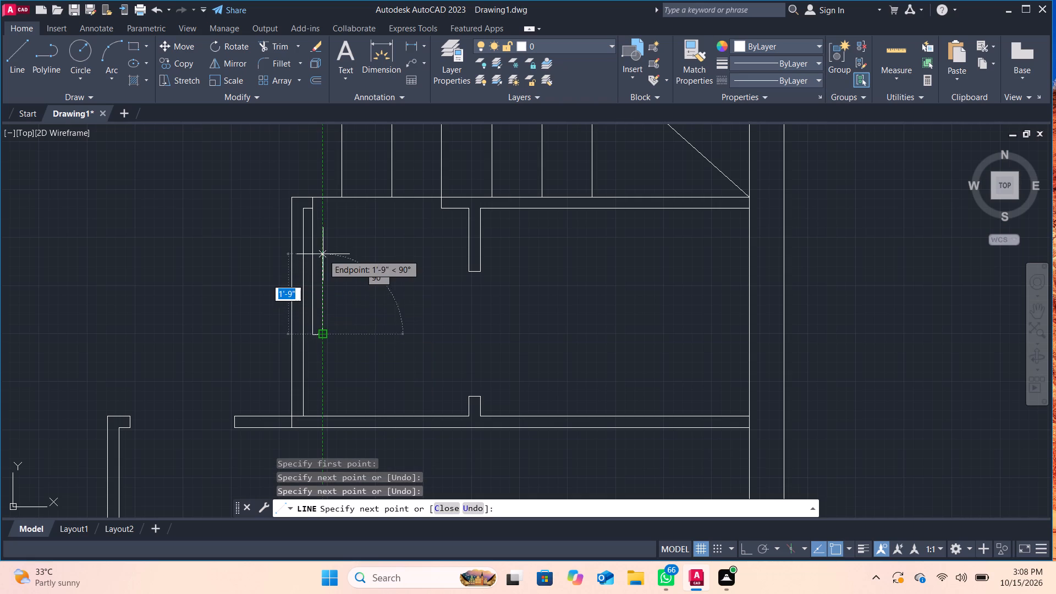
click(323, 199)
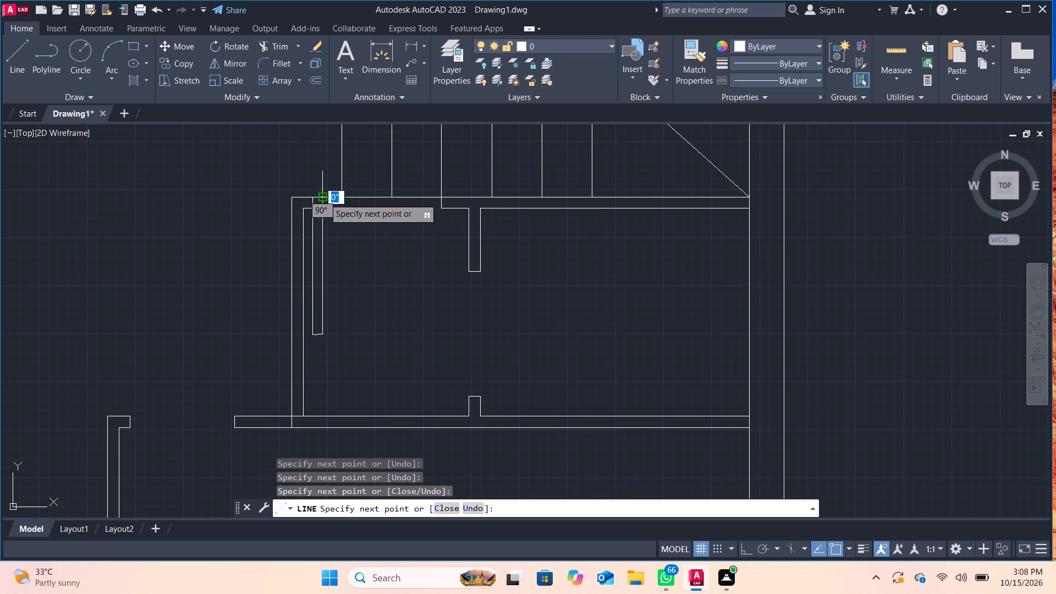
key(Return)
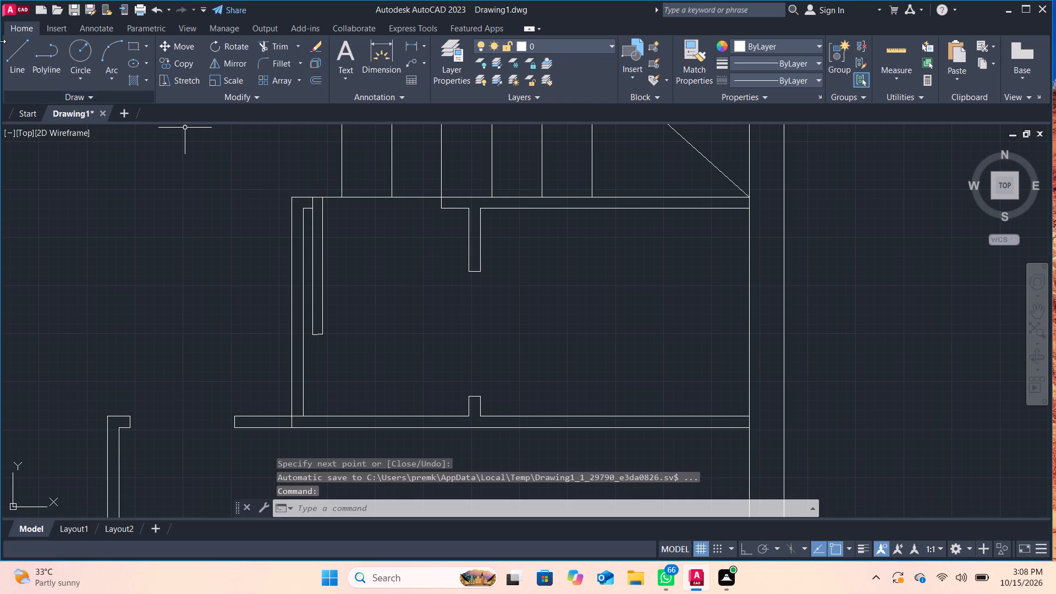
Draw a three-point swing arc from the door leaf's lower right corner to the opposite jamb's upper end.
click(108, 52)
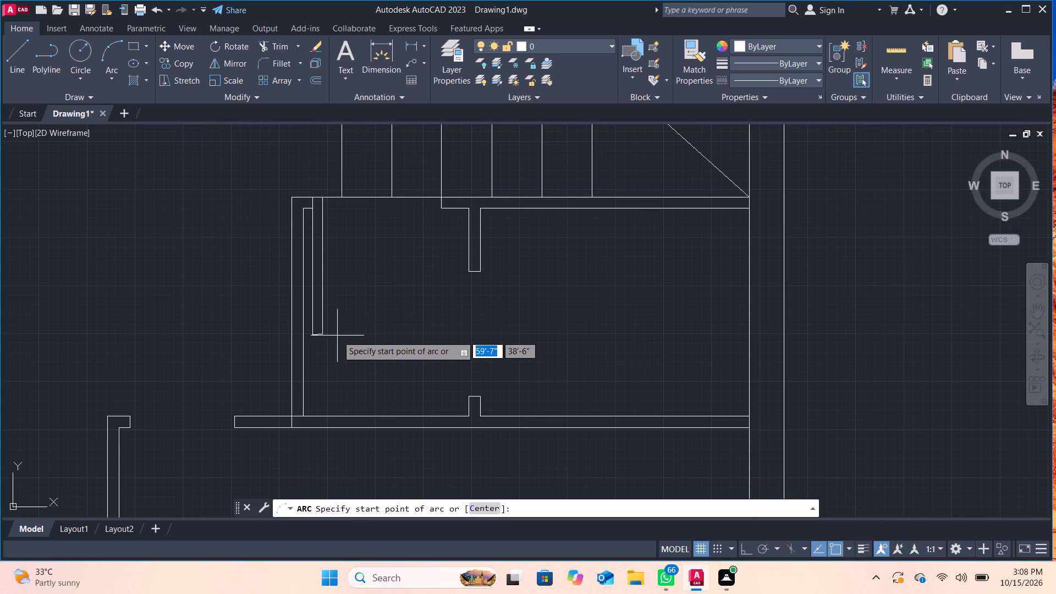
scroll(337, 340, up, 3)
scroll(337, 340, down, 1)
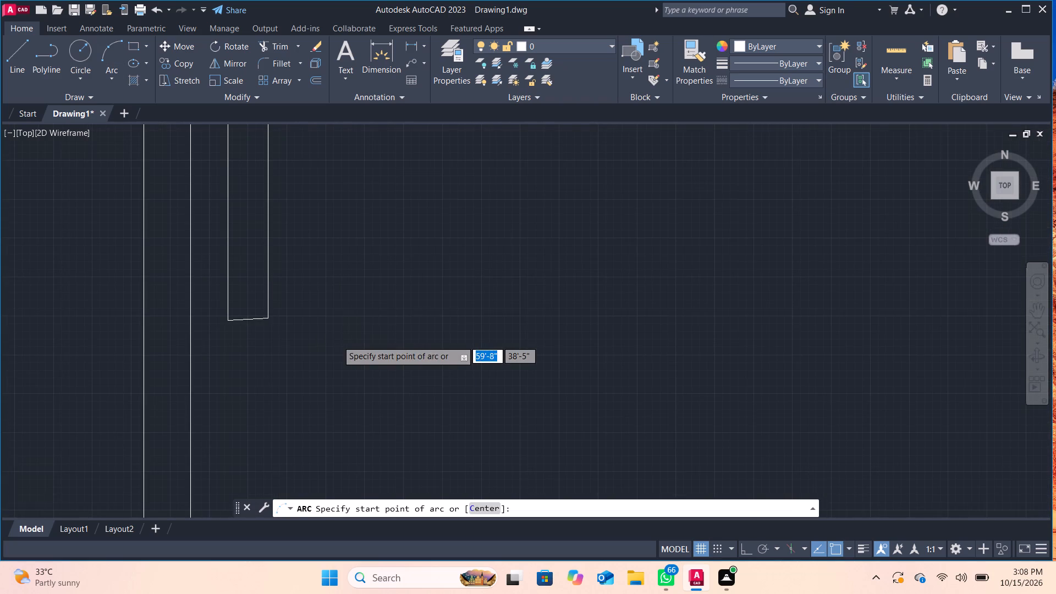
scroll(337, 340, down, 2)
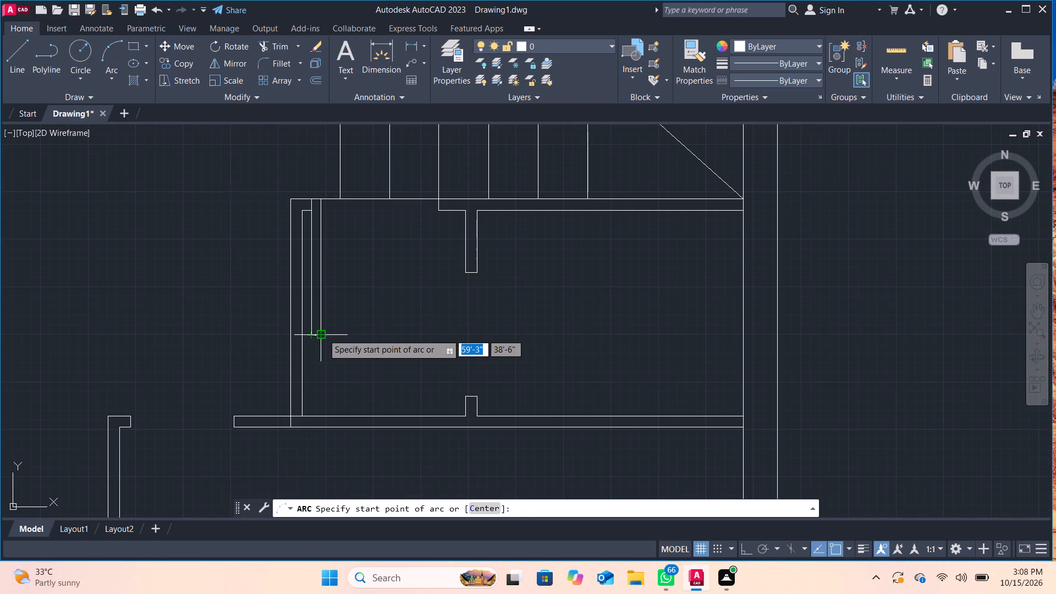
click(323, 334)
click(373, 291)
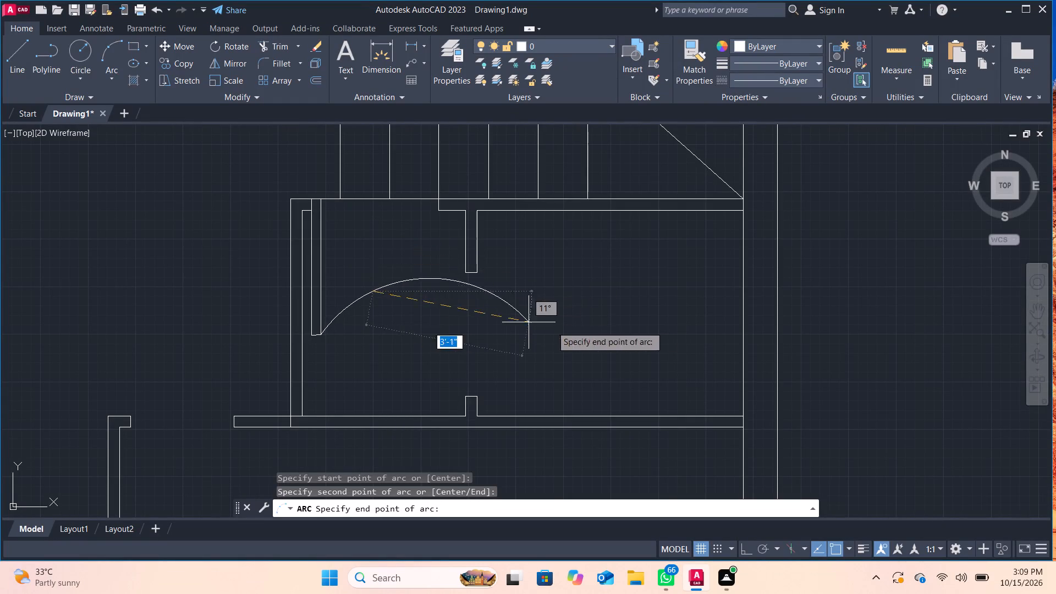
ctrl+click(436, 200)
Erase the slanted line closing the lower end of the small room's door leaf.
scroll(441, 317, down, 1)
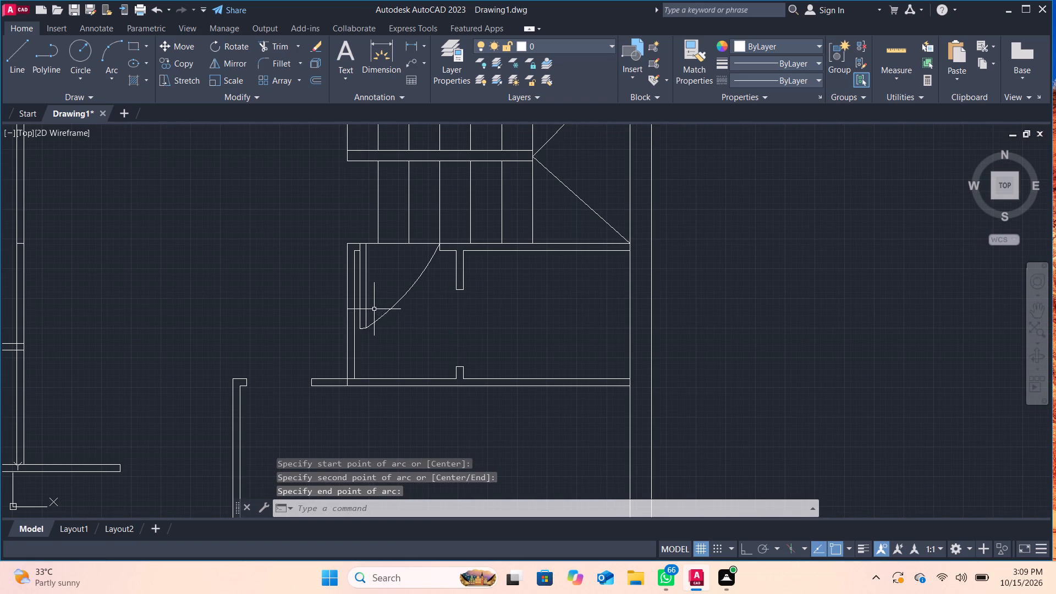
scroll(374, 309, up, 1)
scroll(355, 355, up, 4)
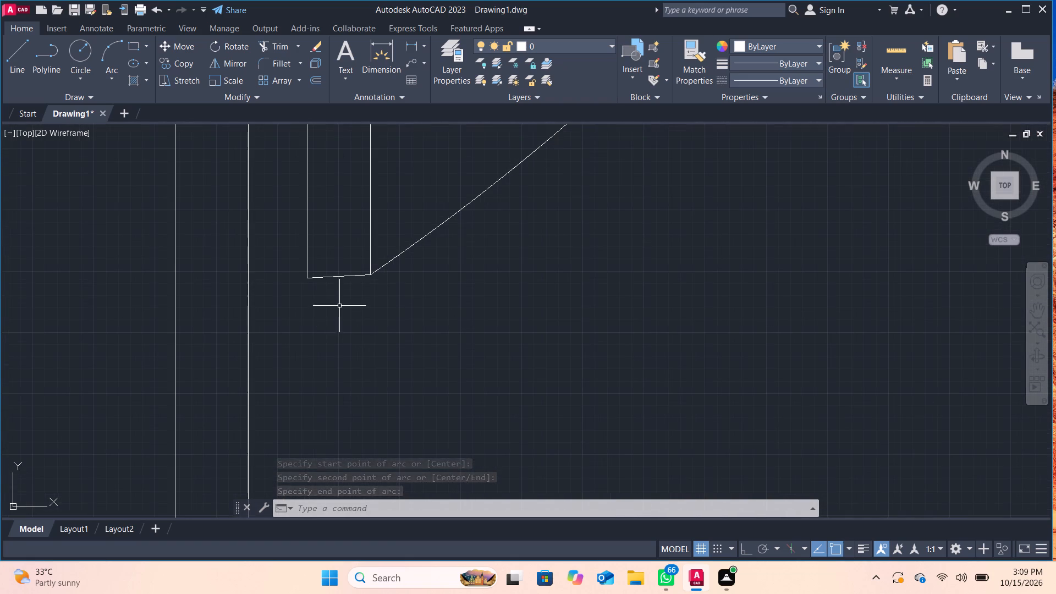
click(340, 277)
key(e)
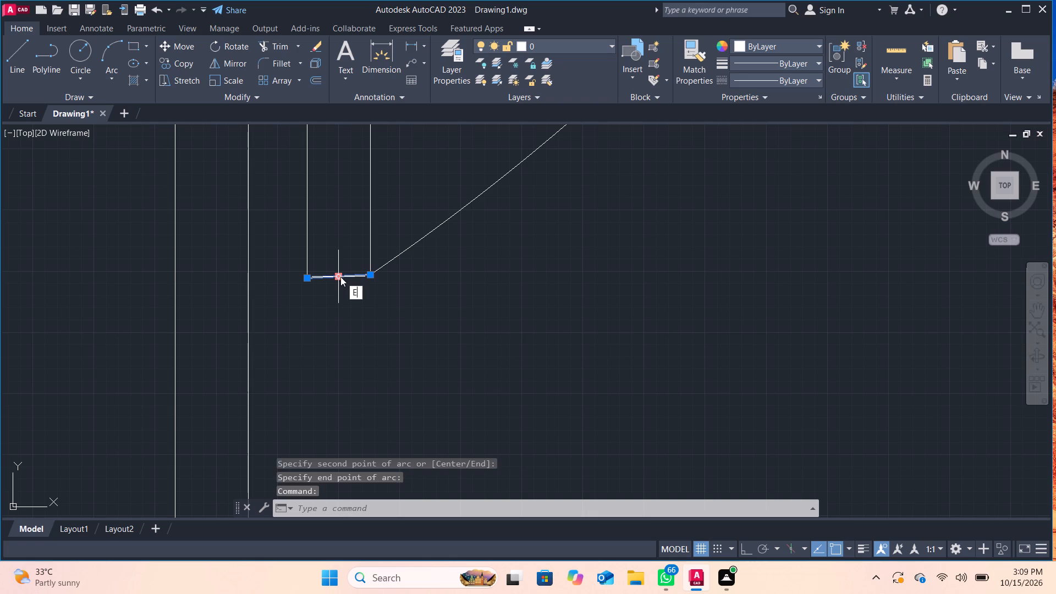
key(Return)
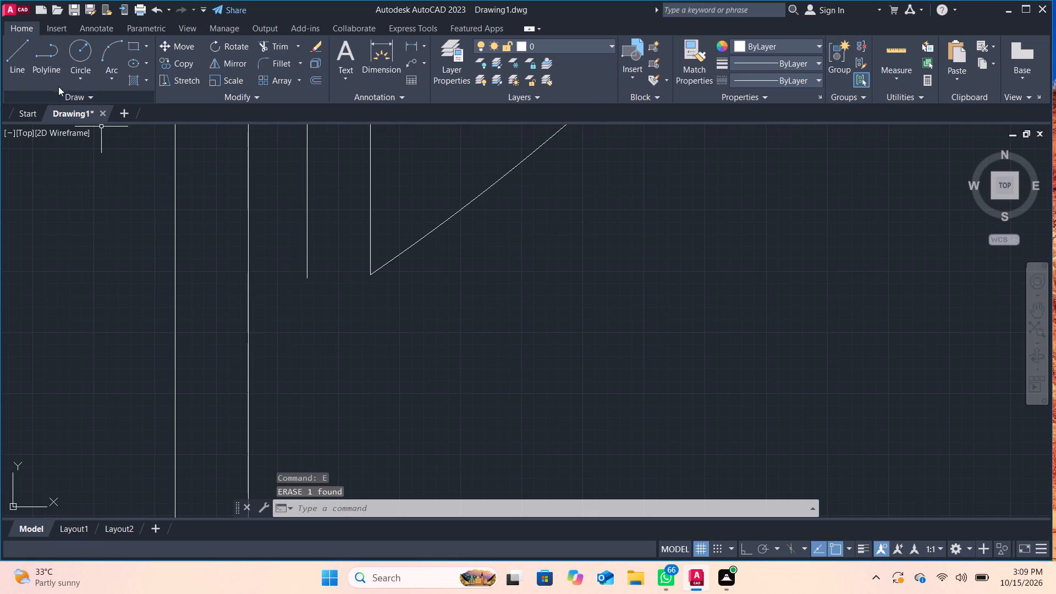
Close the door leaf's lower end with a horizontal 3" line from the swing arc's start to the leaf's other long edge.
click(22, 53)
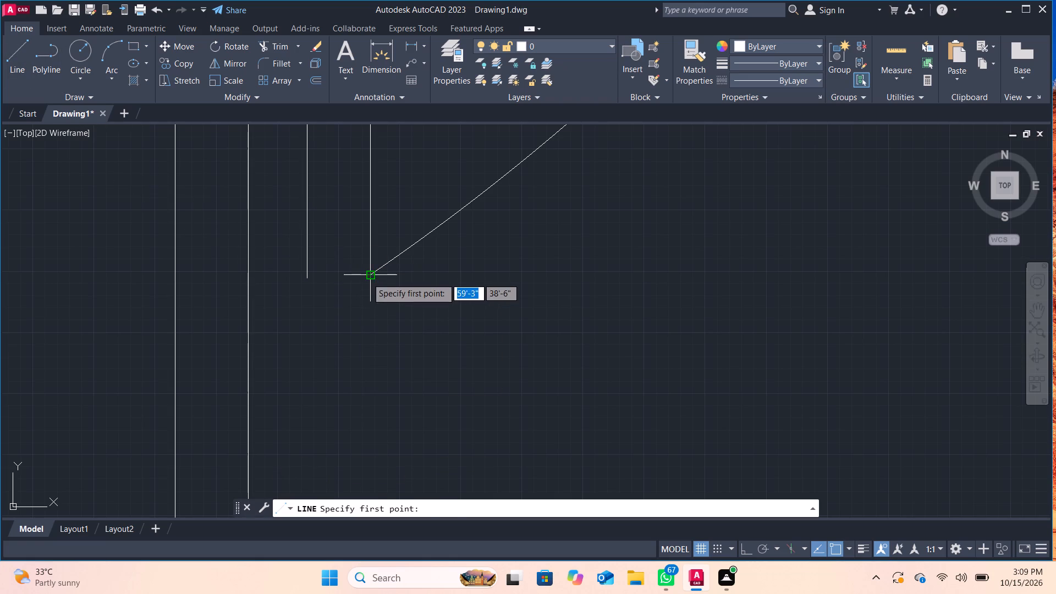
click(367, 277)
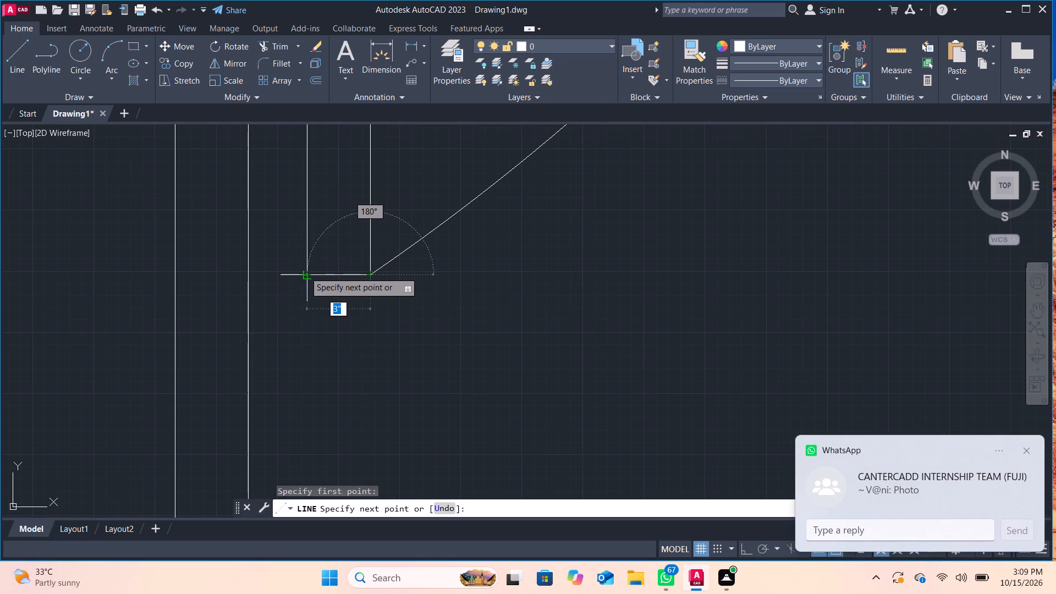
click(305, 272)
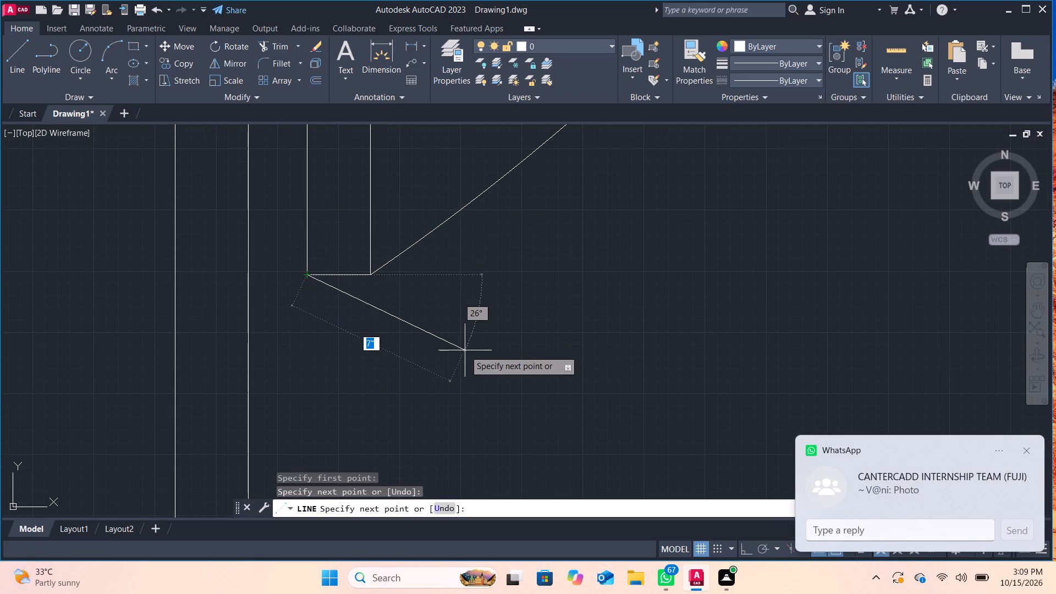
key(Return)
Trim the short overhang of the door leaf's left edge below its new end line.
scroll(370, 321, up, 3)
middle_drag(339, 308, 450, 397)
click(282, 43)
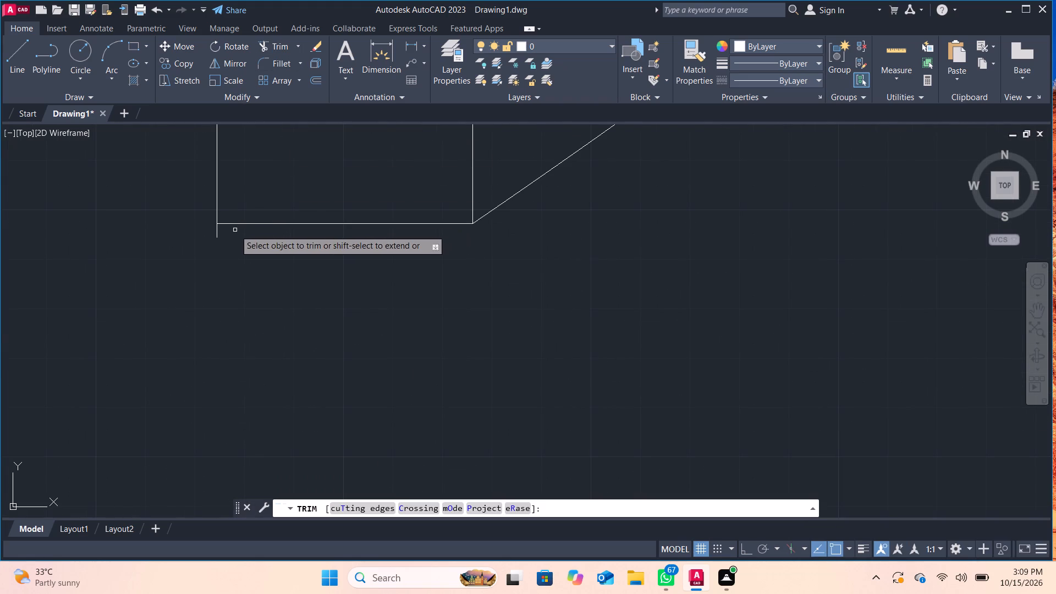
click(216, 234)
Draw a 3" jamb line across the wall below the two upper rooms, just right of their dividing partition.
scroll(331, 254, down, 5)
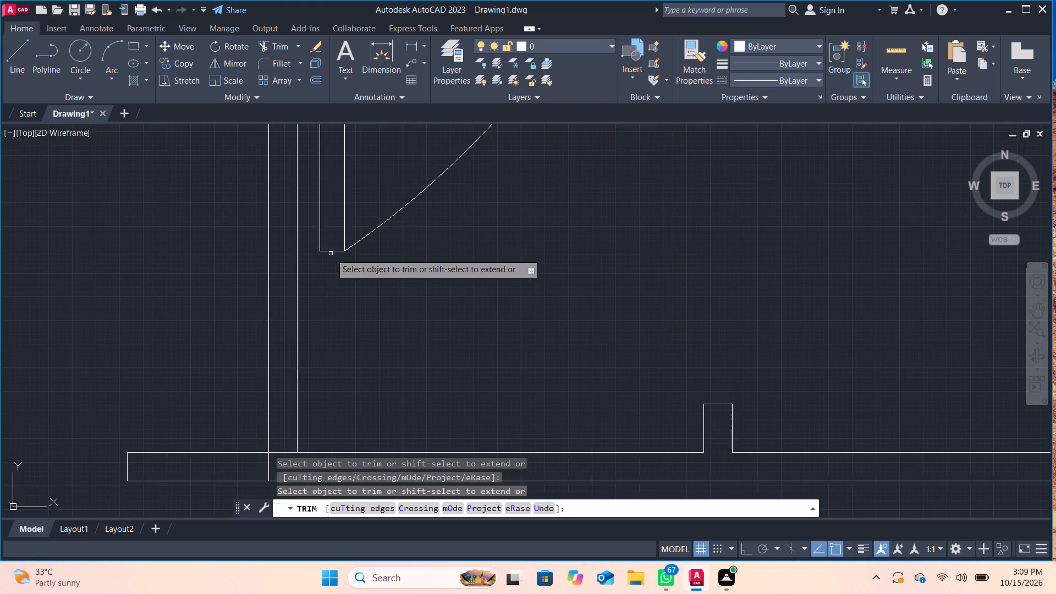
scroll(331, 254, down, 3)
middle_drag(447, 253, 452, 264)
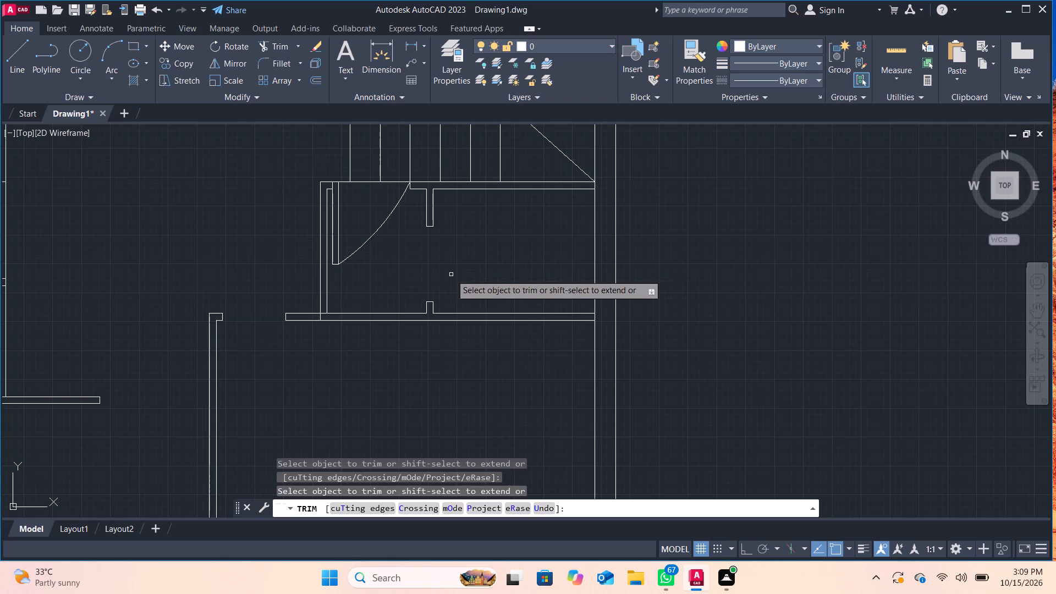
scroll(467, 271, down, 1)
middle_drag(466, 274, 498, 419)
scroll(498, 419, down, 1)
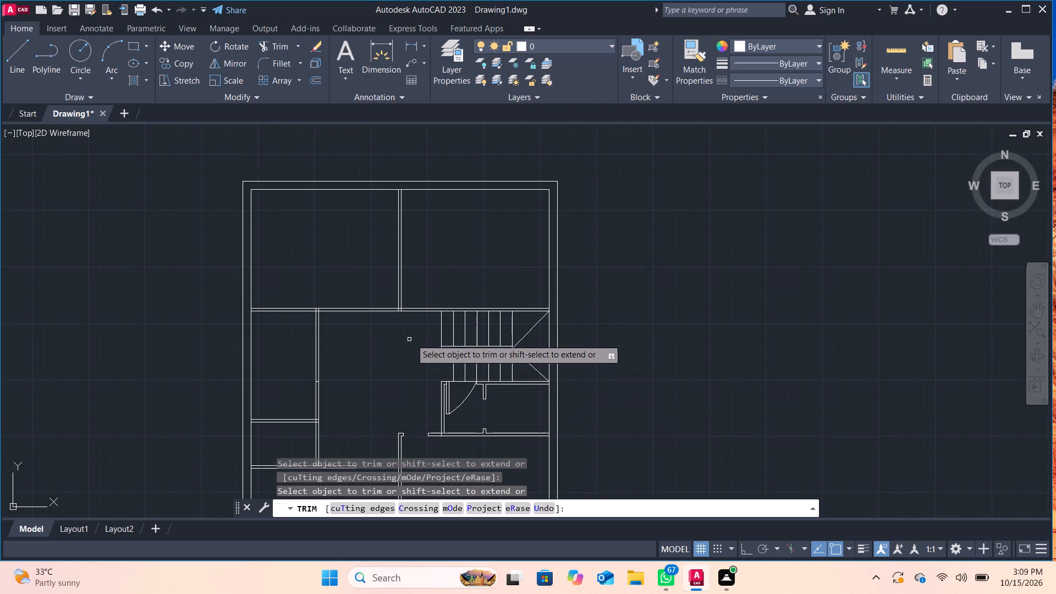
scroll(413, 338, up, 1)
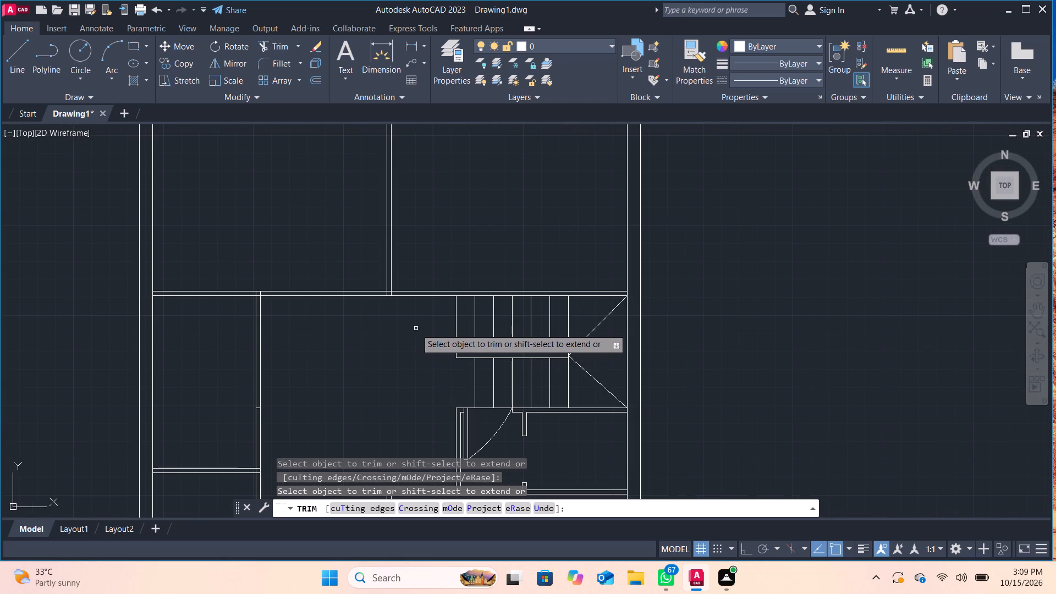
scroll(416, 328, up, 2)
middle_drag(416, 328, 427, 380)
scroll(408, 343, up, 2)
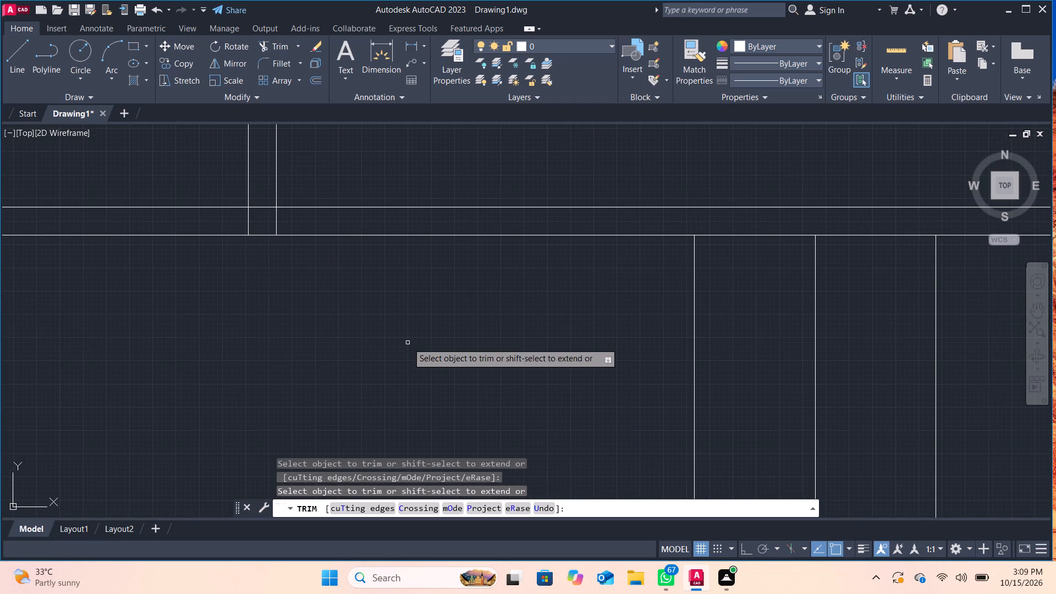
middle_drag(408, 350, 414, 411)
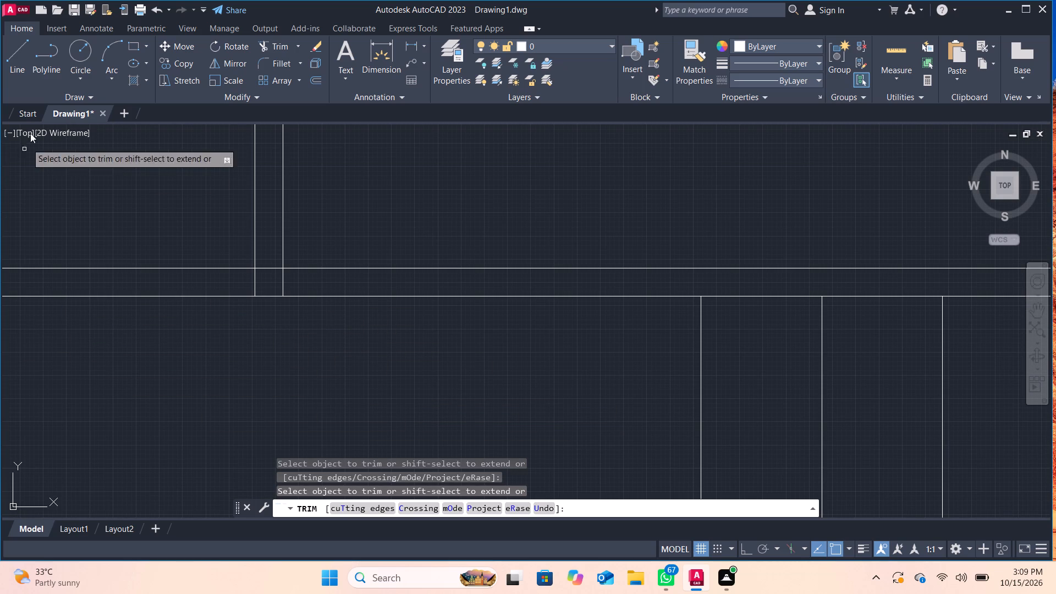
click(1, 63)
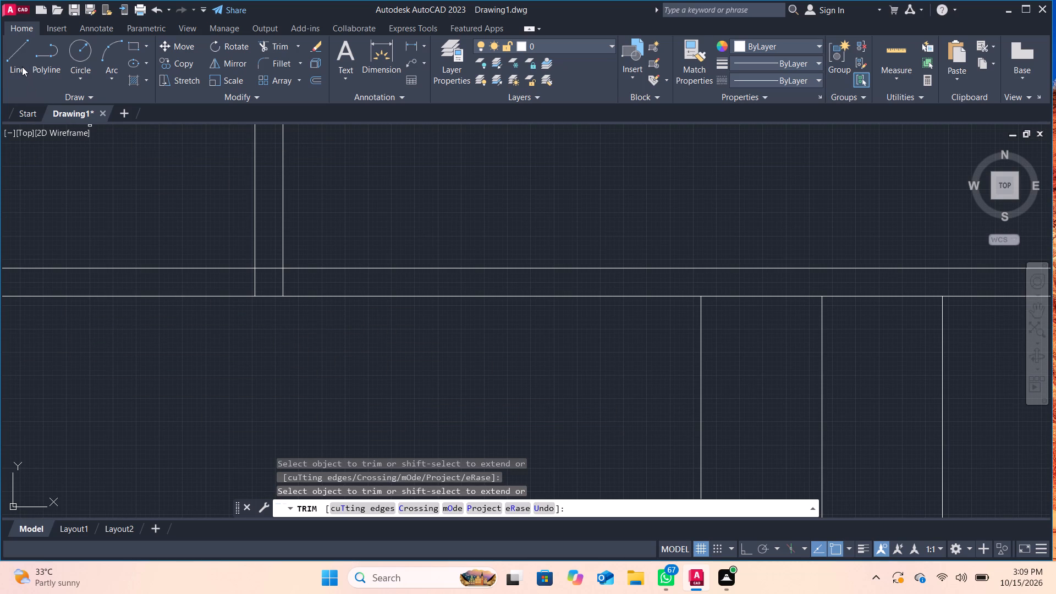
click(22, 67)
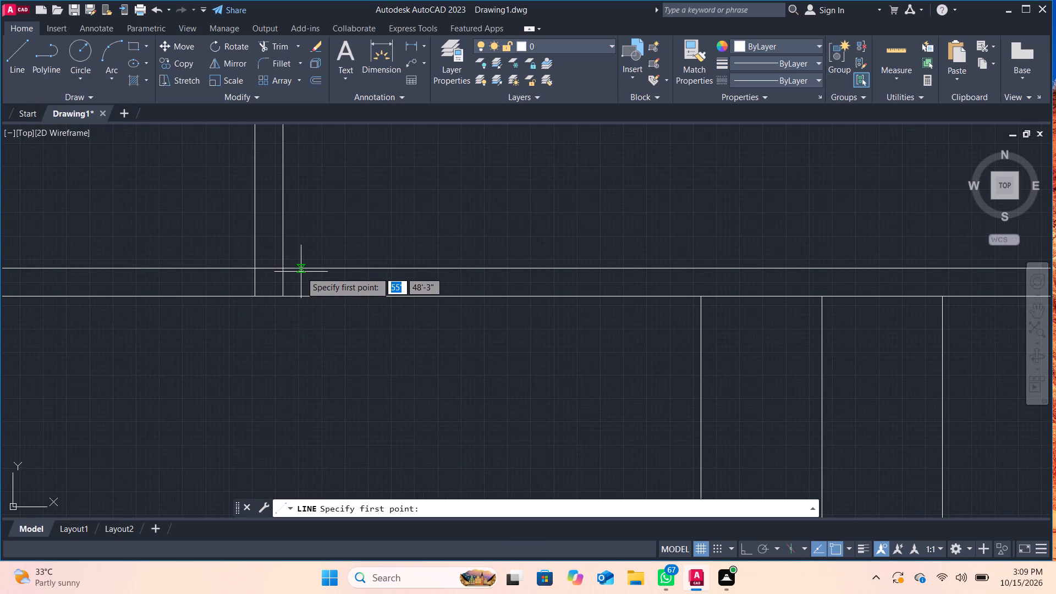
click(306, 268)
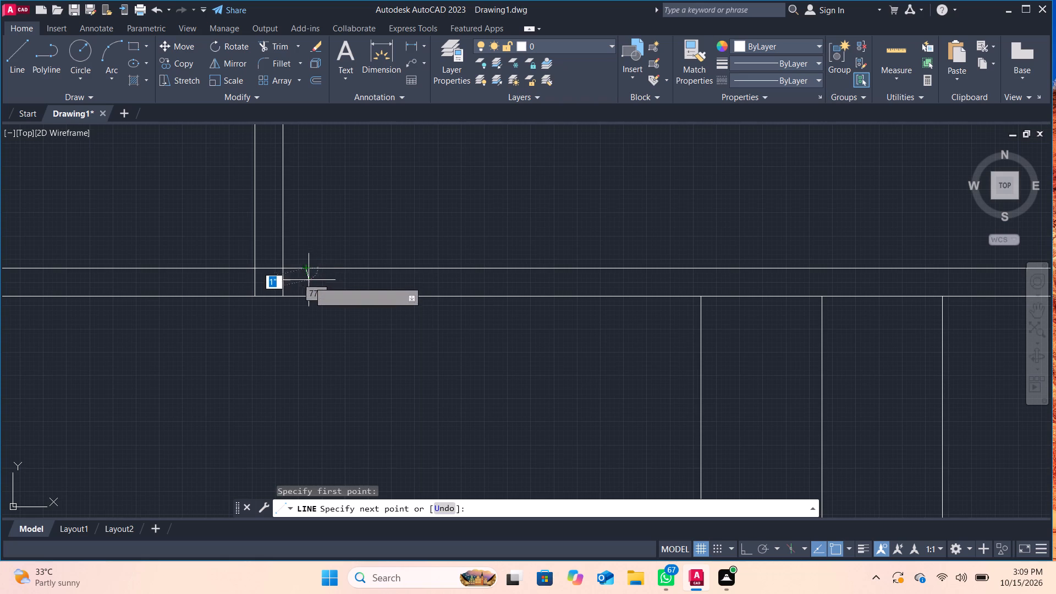
click(307, 294)
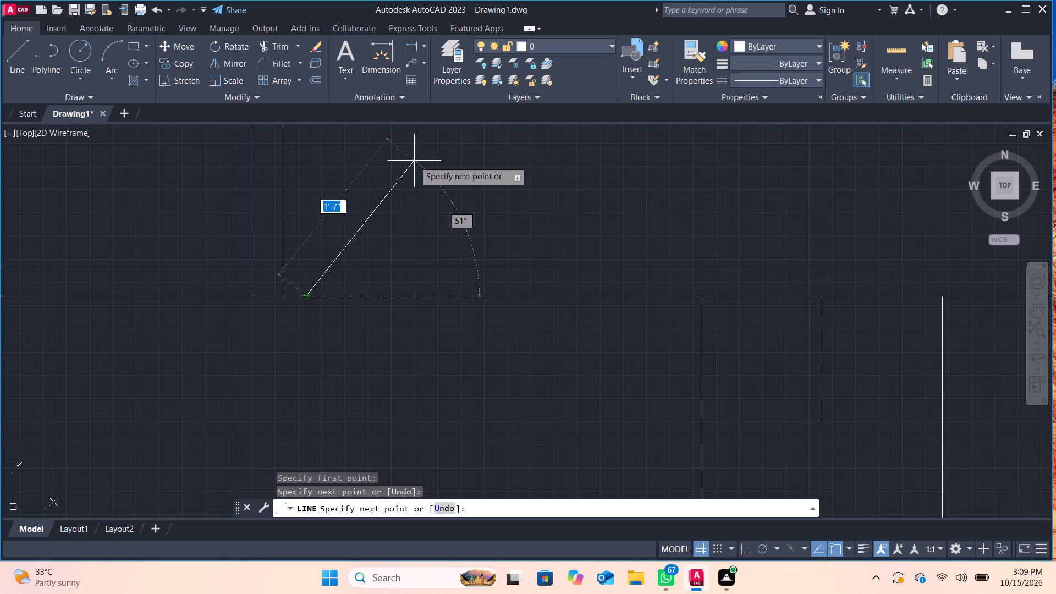
key(Return)
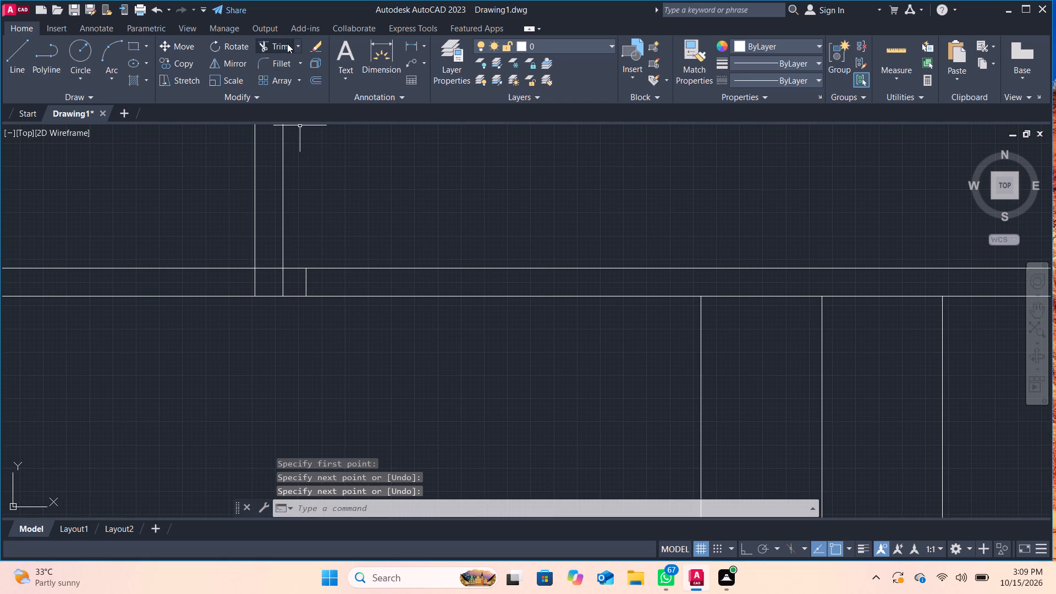
Trim the overlapping wall and partition lines where the upper rooms' dividing partition meets the wall below, opening the junction.
click(287, 43)
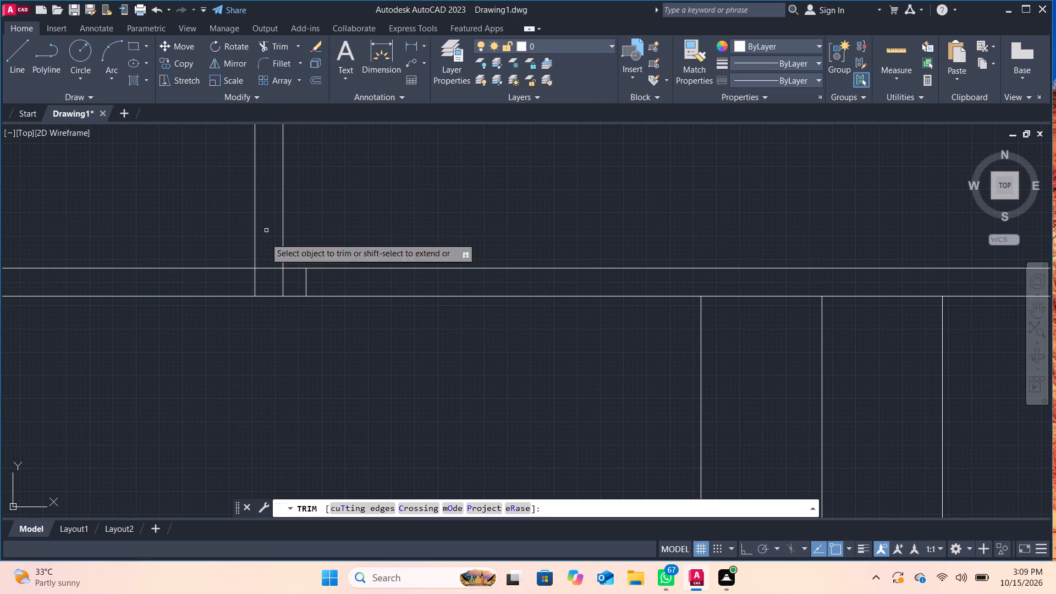
click(270, 267)
click(283, 280)
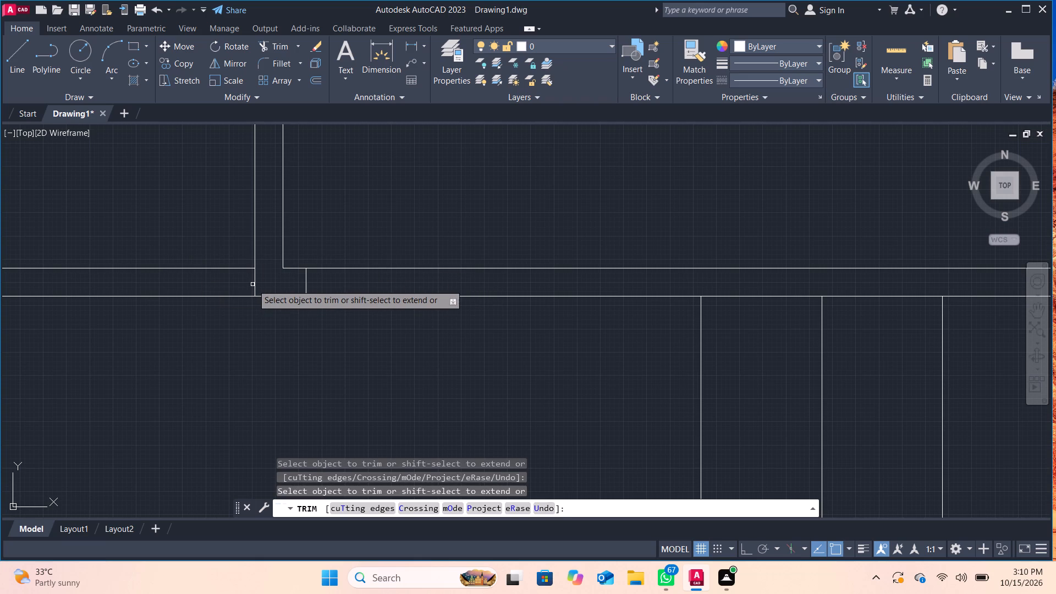
click(254, 282)
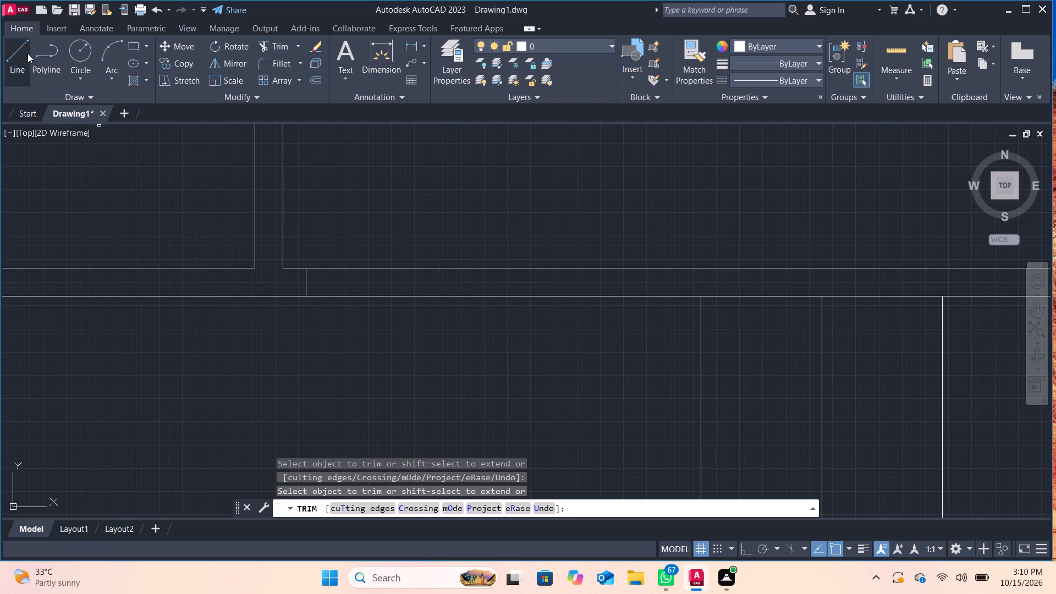
Draw a 3" jamb line across the same wall, just left of the upper rooms' dividing partition.
click(25, 51)
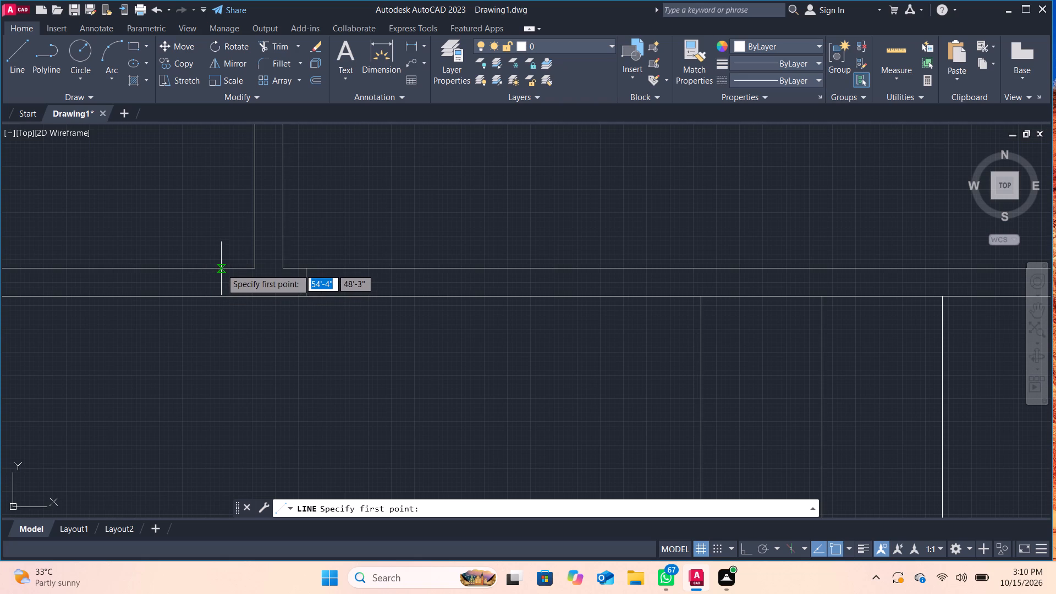
click(221, 268)
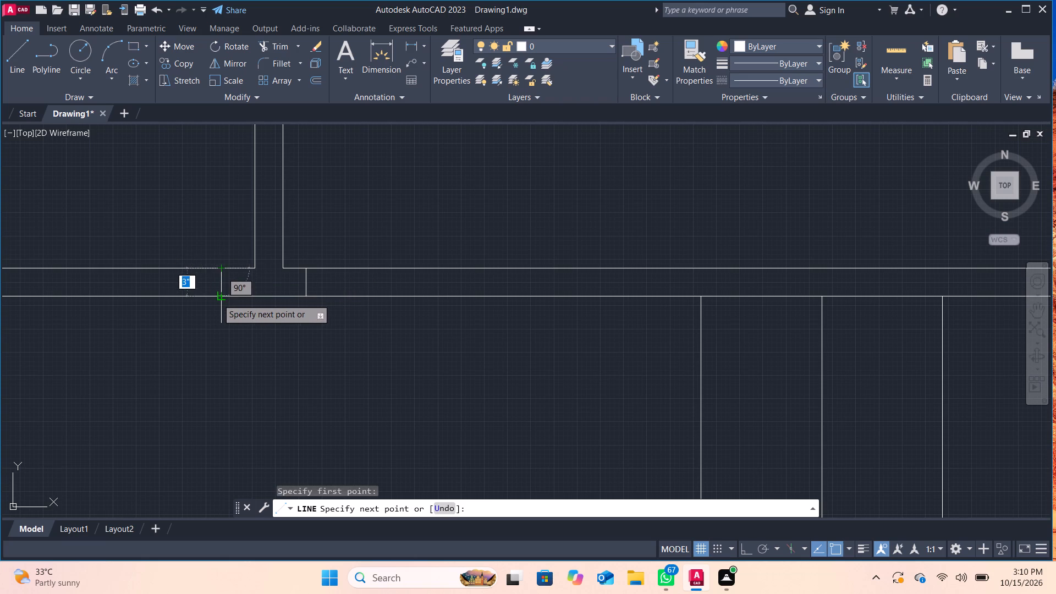
click(217, 299)
key(Return)
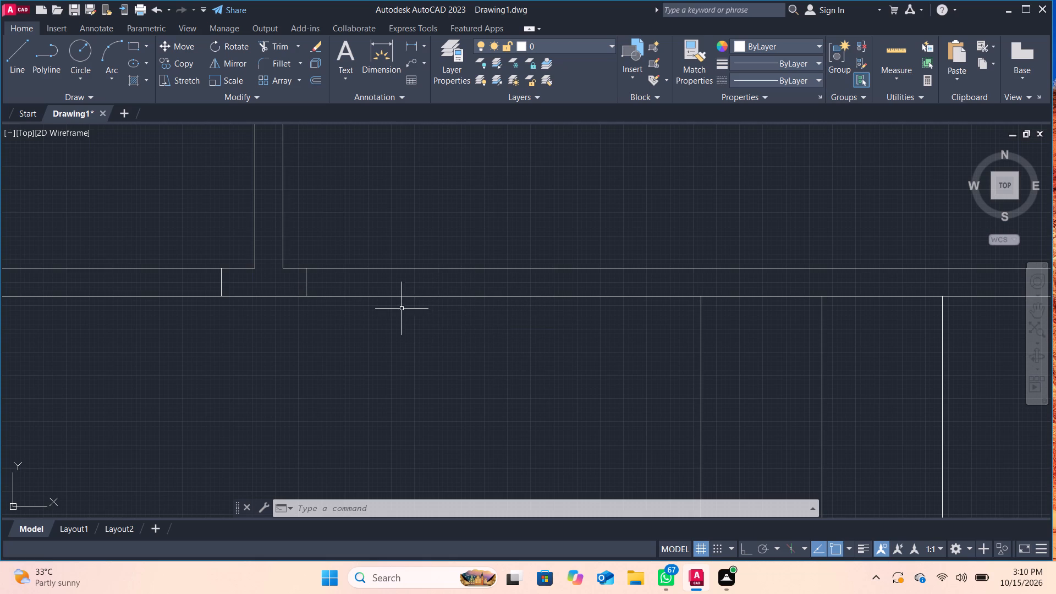
Draw another jamb line across the wall below the upper right room, between the dividing partition and the staircase.
click(18, 54)
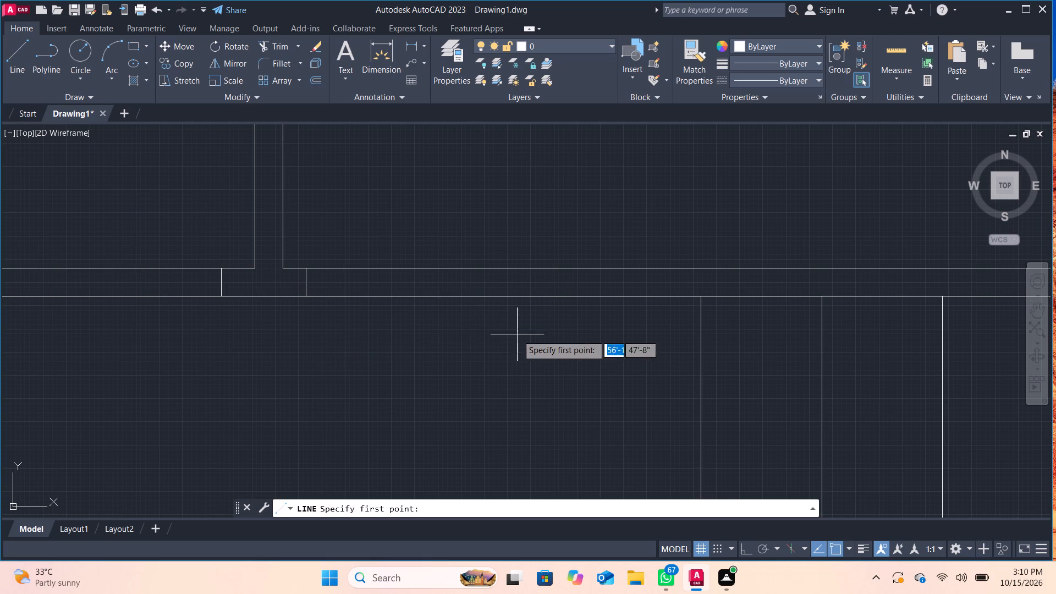
click(503, 269)
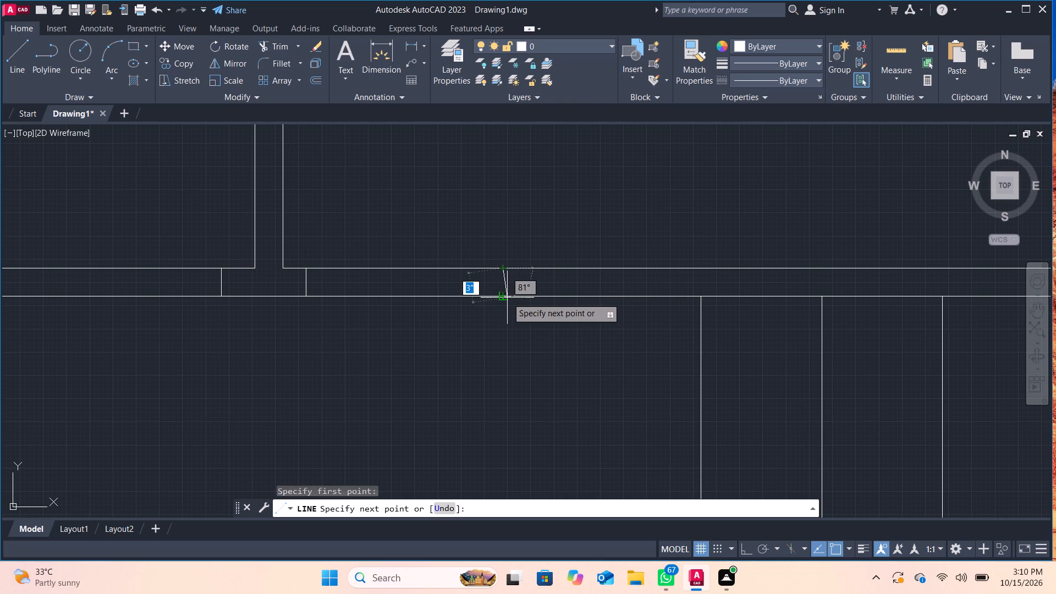
click(503, 298)
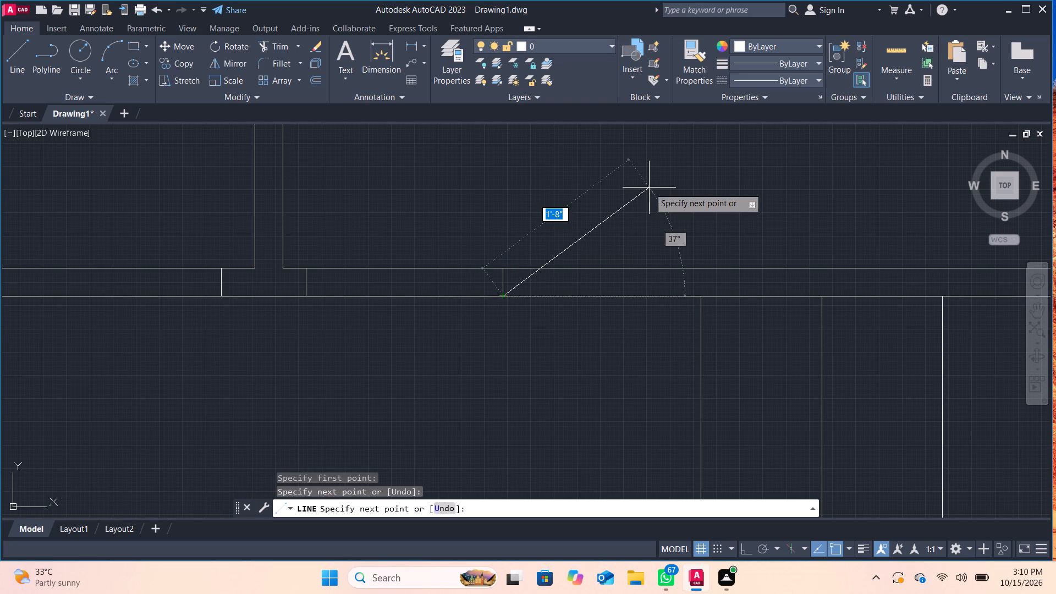
key(Return)
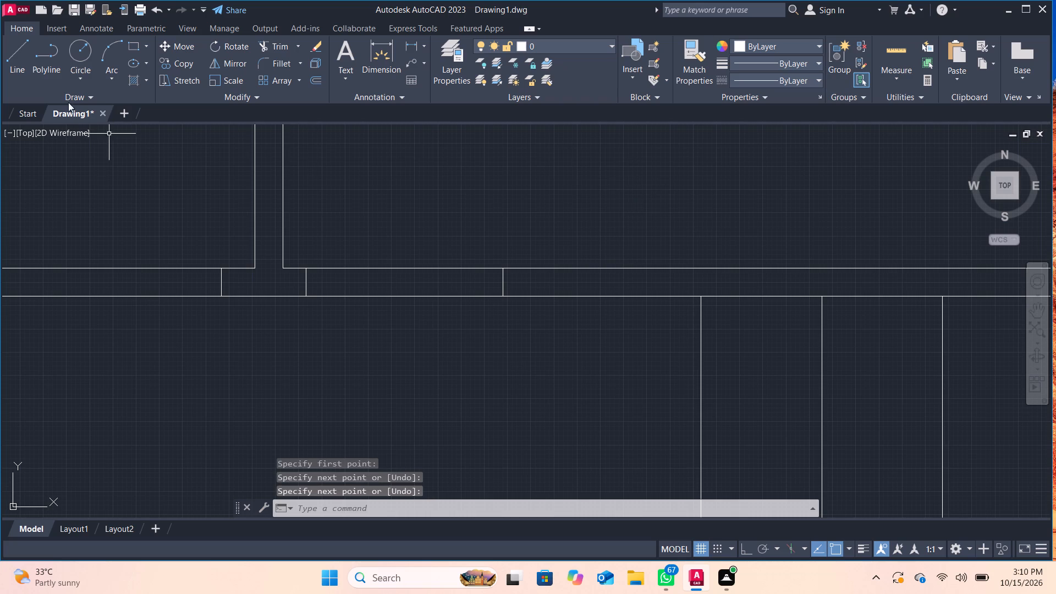
Trim both wall faces between the two jamb lines right of the partition to open the upper right room's doorway.
click(272, 46)
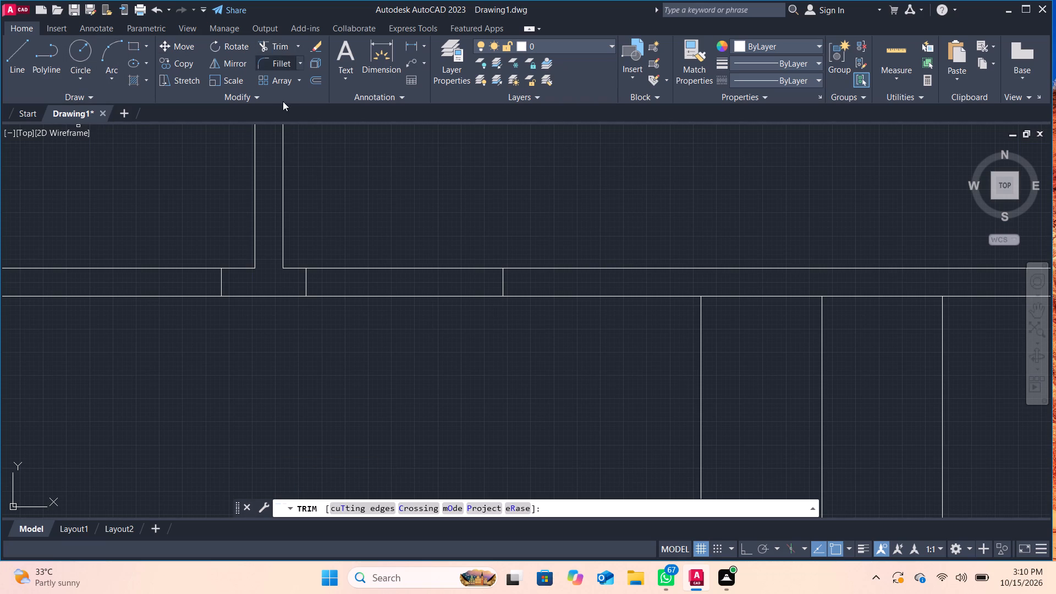
click(391, 296)
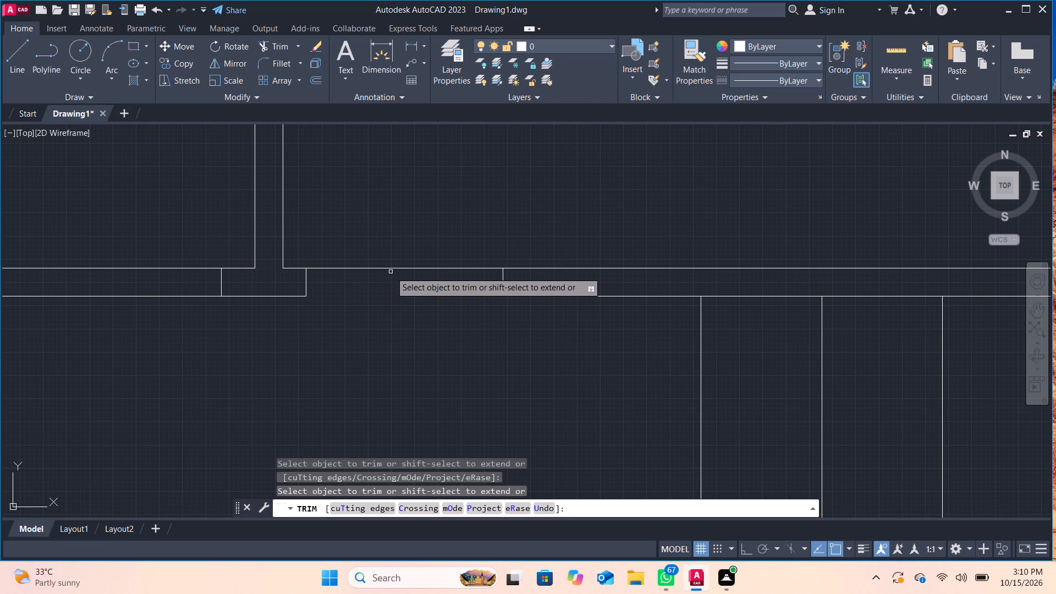
click(391, 269)
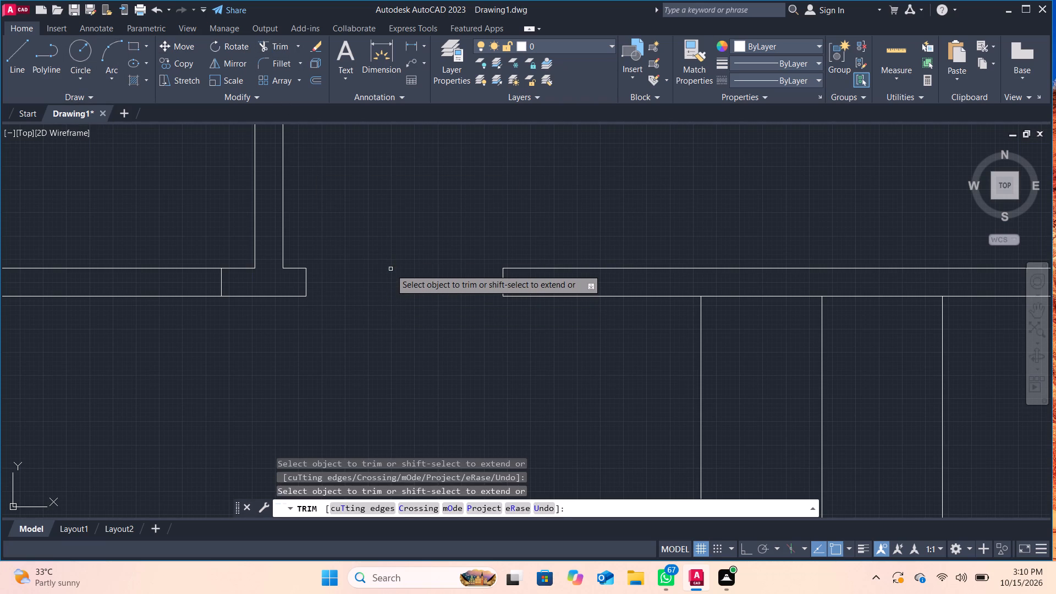
Draw the upper right room's door leaf from its left jamb: 3" bottom edge, 1'-5" outer side and a partial top edge.
click(15, 71)
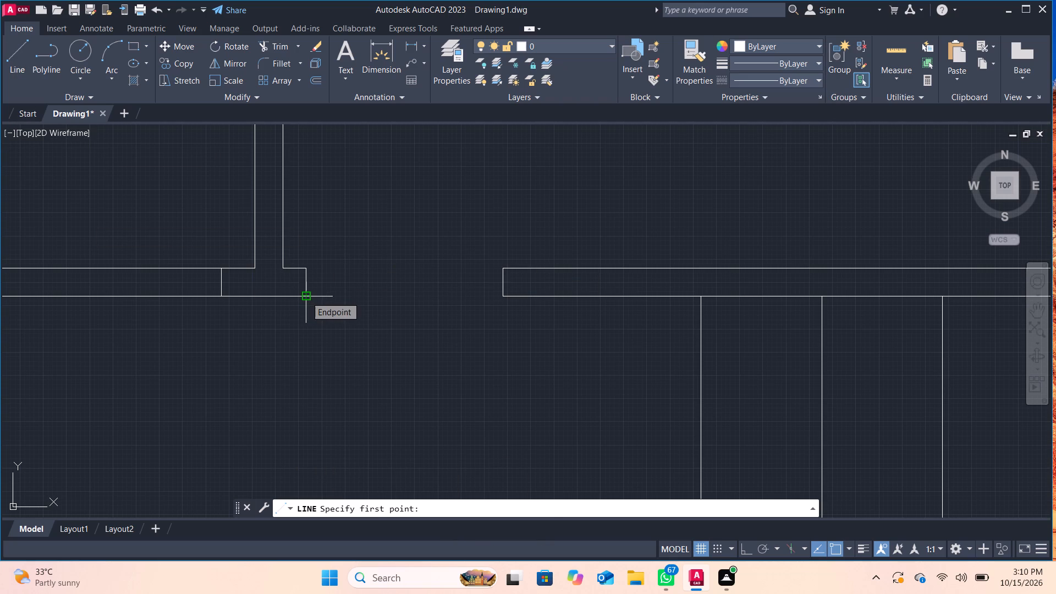
click(306, 296)
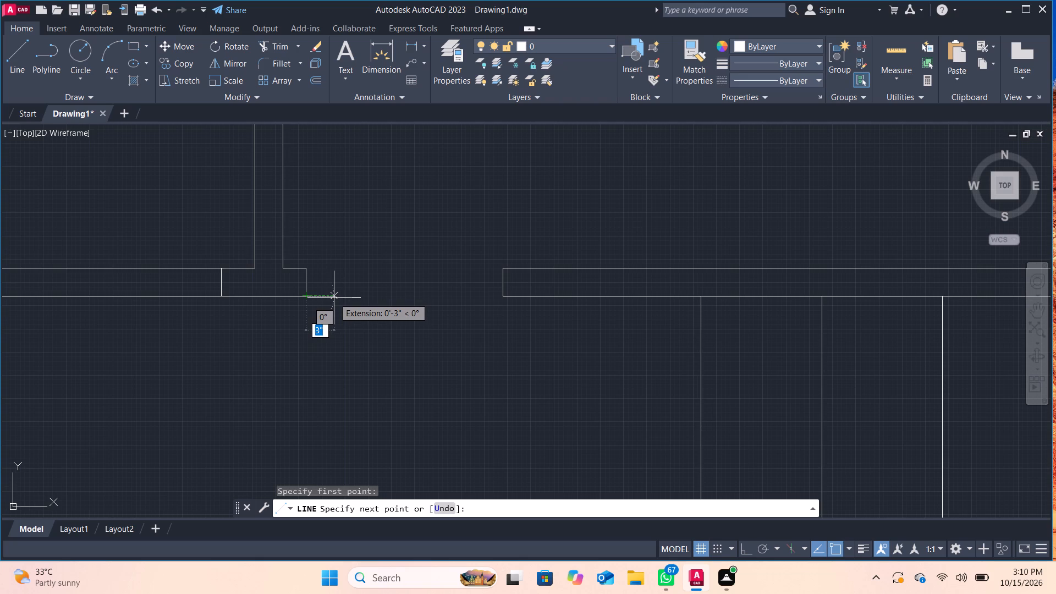
click(332, 296)
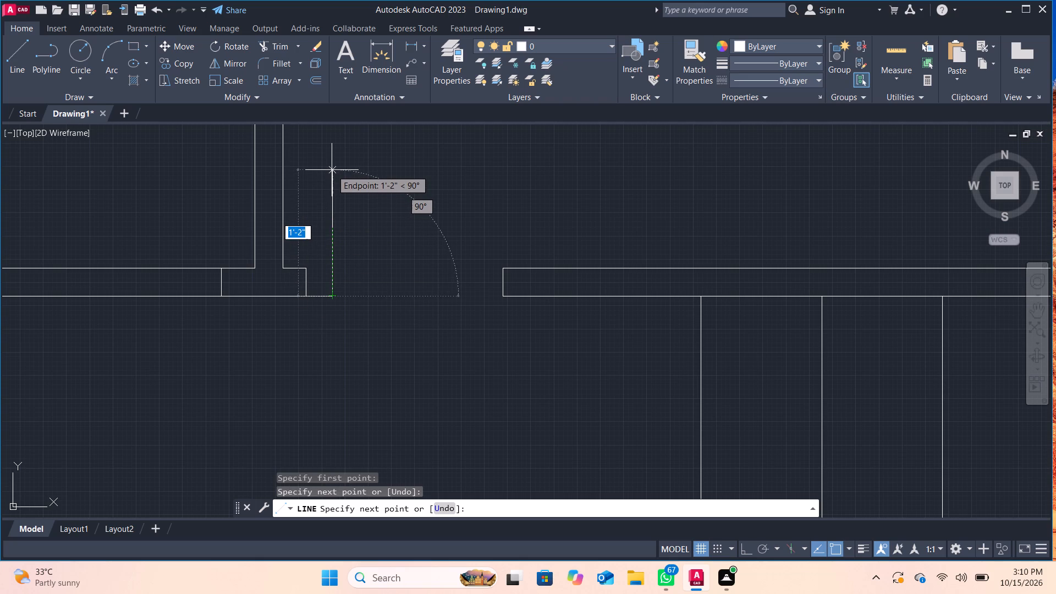
click(334, 135)
click(319, 137)
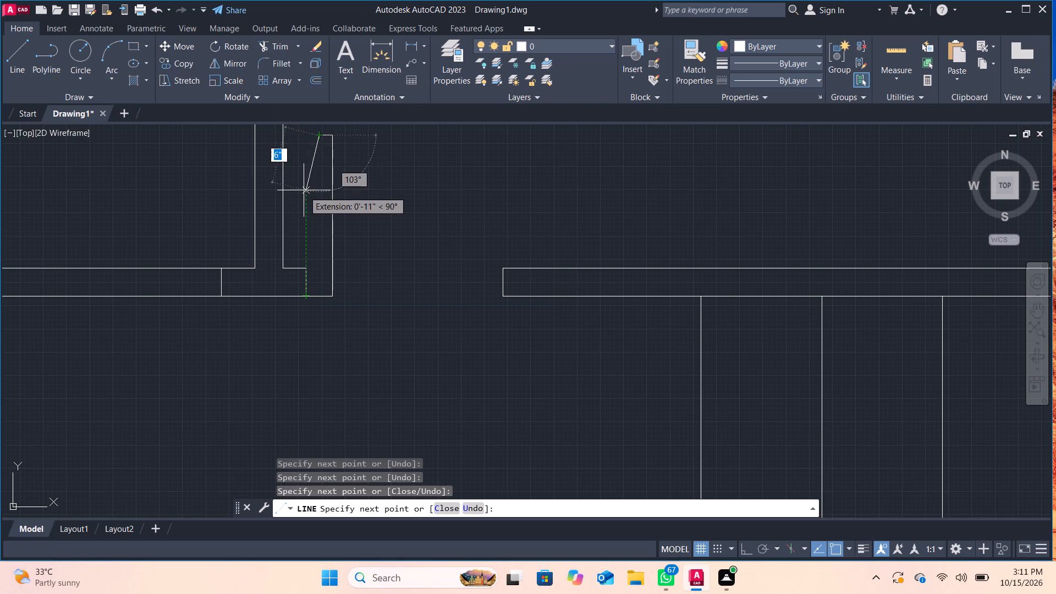
key(Escape)
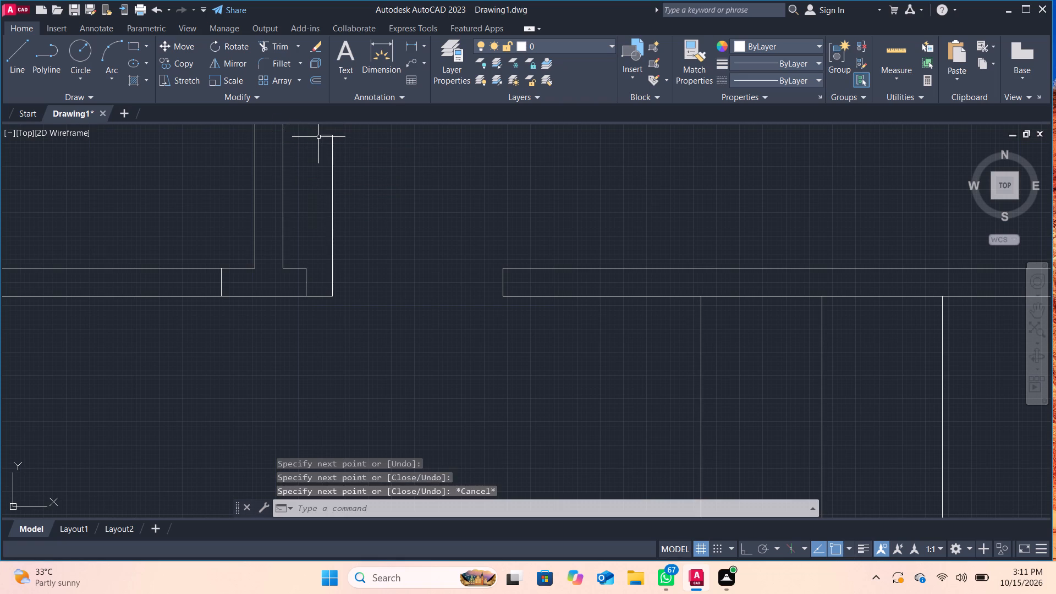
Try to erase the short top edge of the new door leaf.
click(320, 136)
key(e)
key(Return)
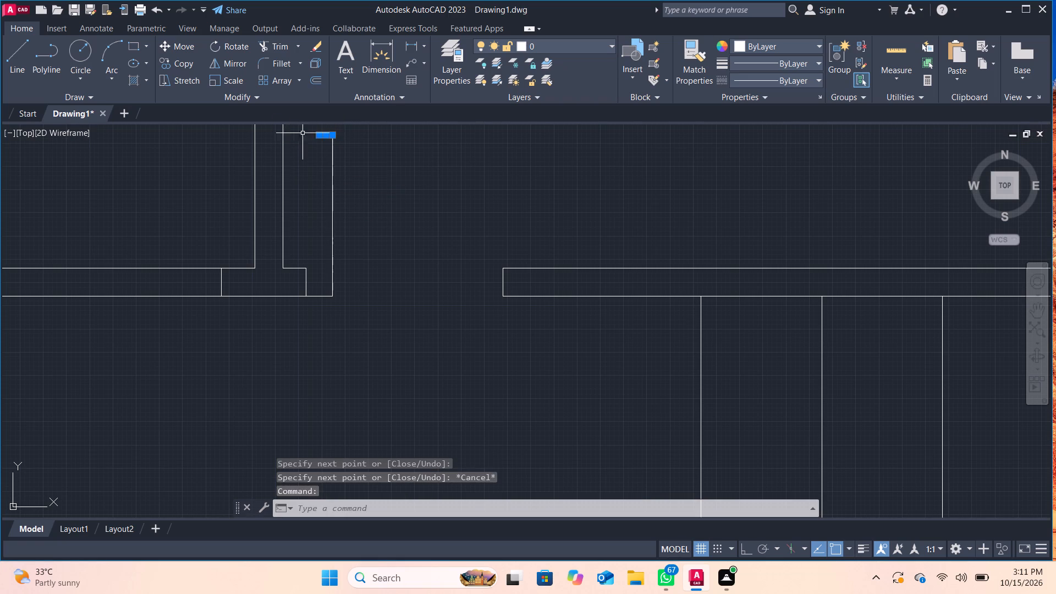
Close the door leaf with an inner side about 1'-2" long from the jamb's upper corner, joined to the partial top edge.
click(16, 56)
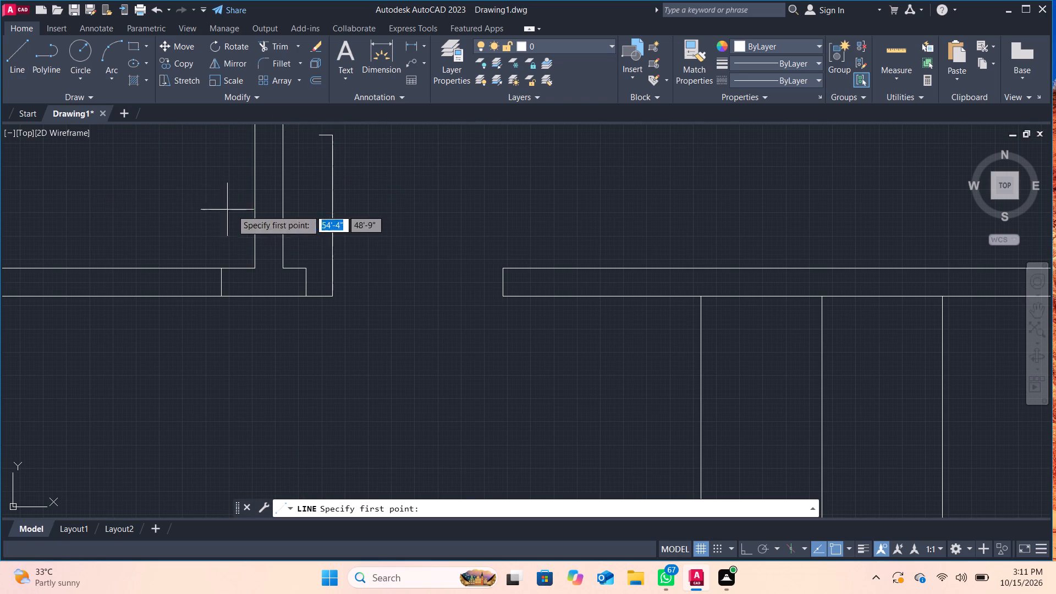
click(302, 267)
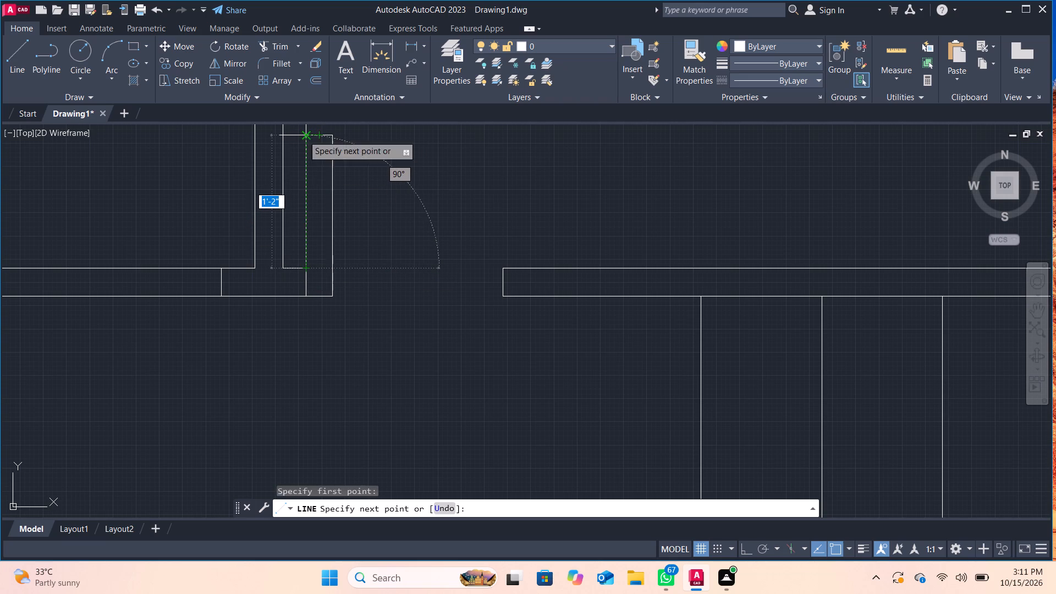
click(303, 135)
click(318, 136)
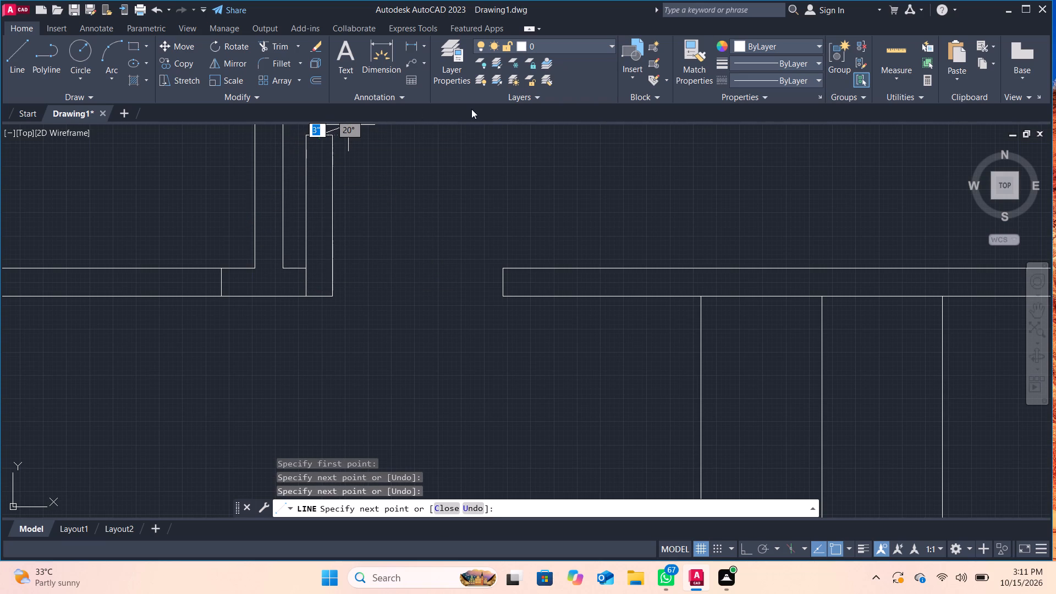
key(Return)
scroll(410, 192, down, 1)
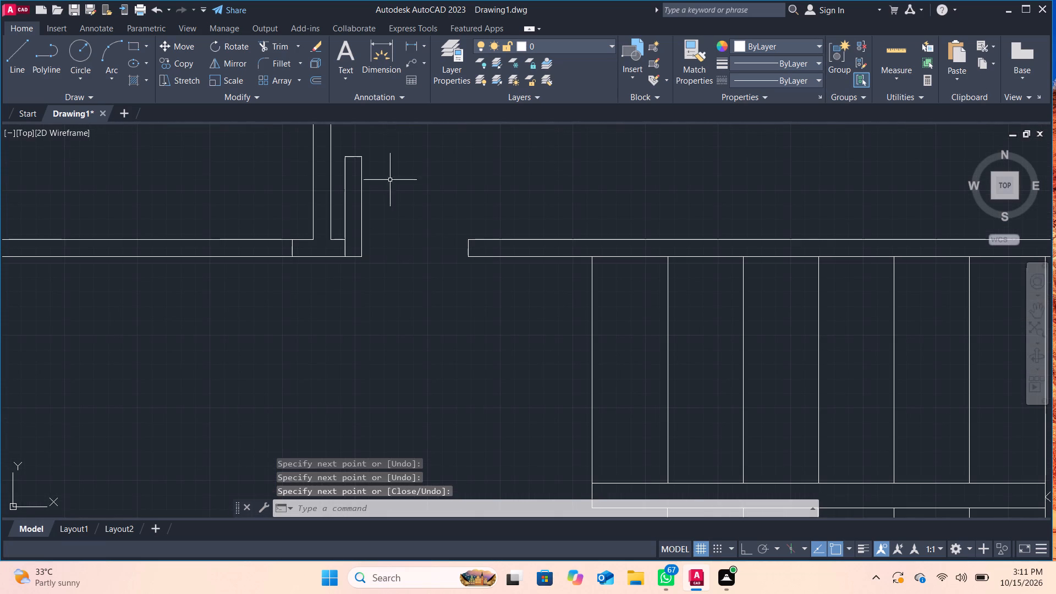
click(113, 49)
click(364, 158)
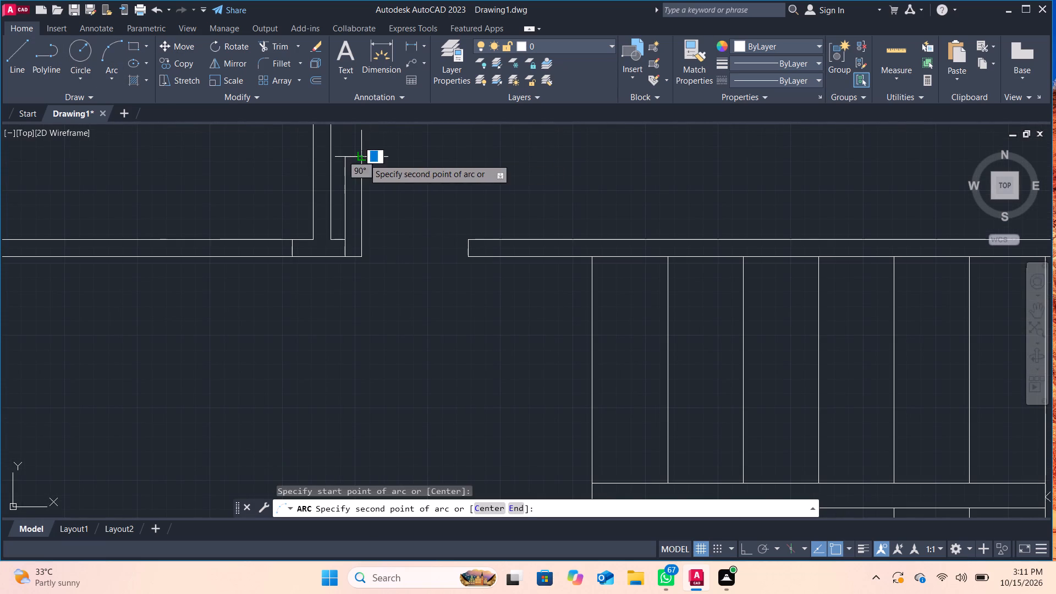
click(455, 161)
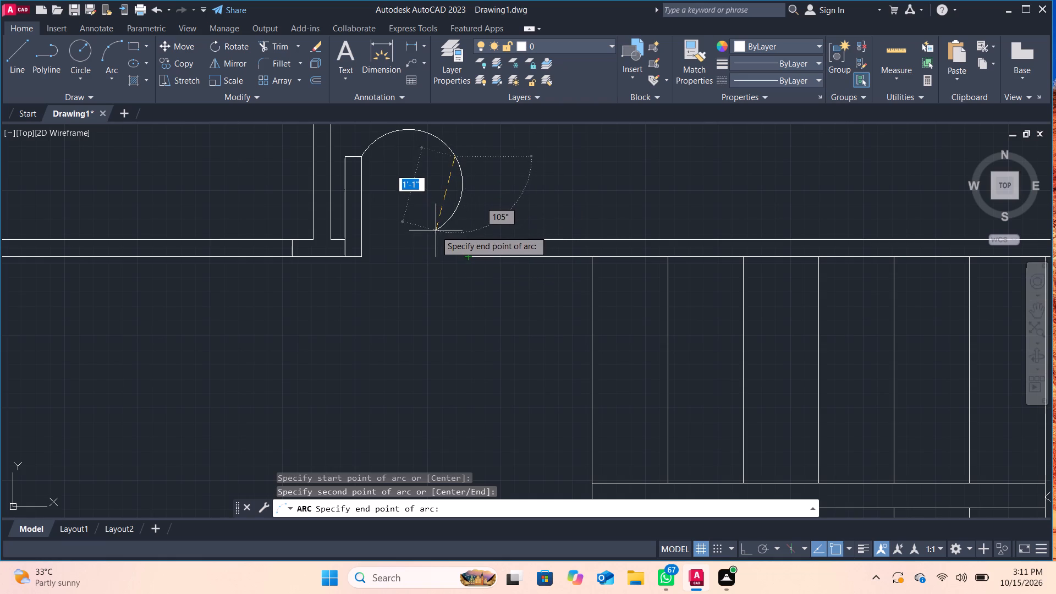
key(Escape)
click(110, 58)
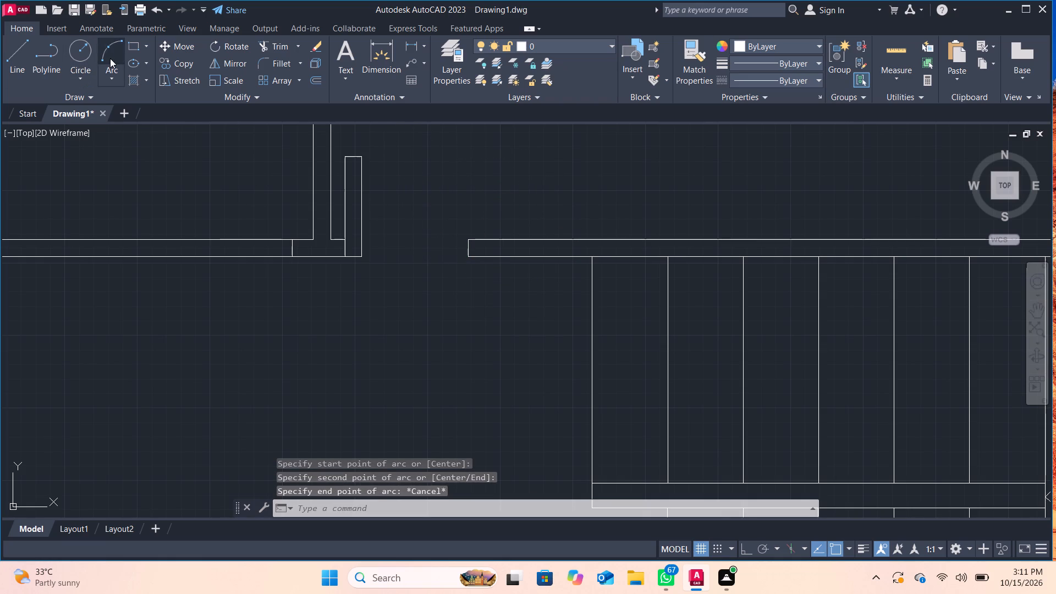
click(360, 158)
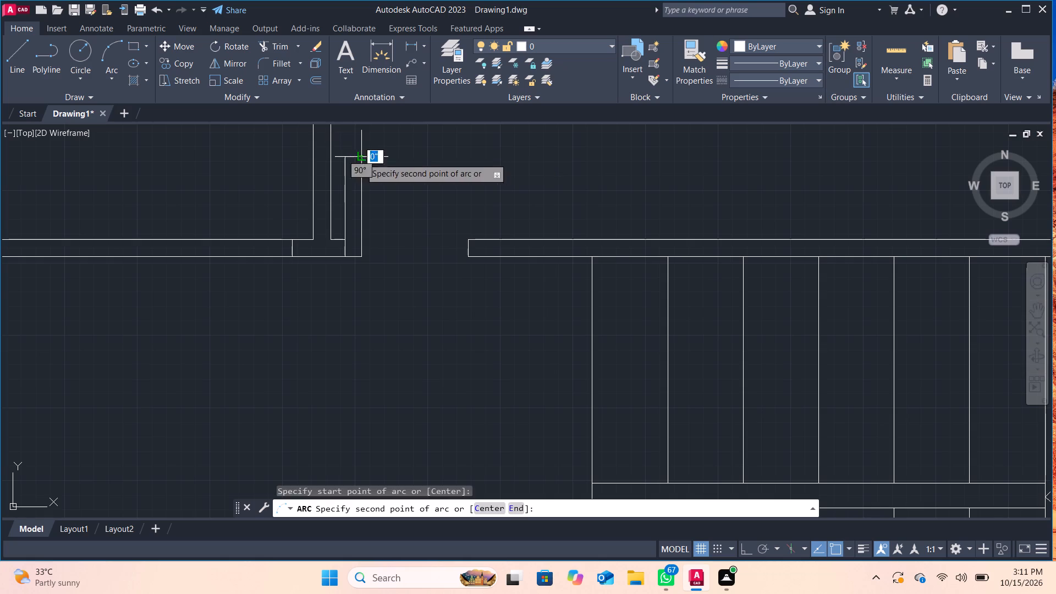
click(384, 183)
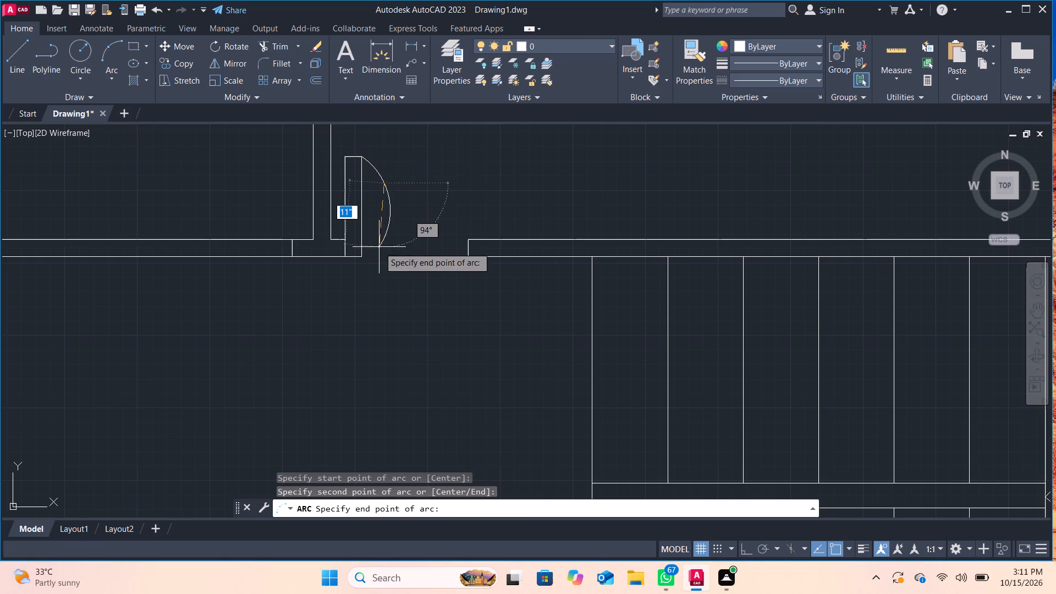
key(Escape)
Draw a three-point swing arc from the door leaf's outer top corner to the lower corner of the opposite jamb.
click(100, 56)
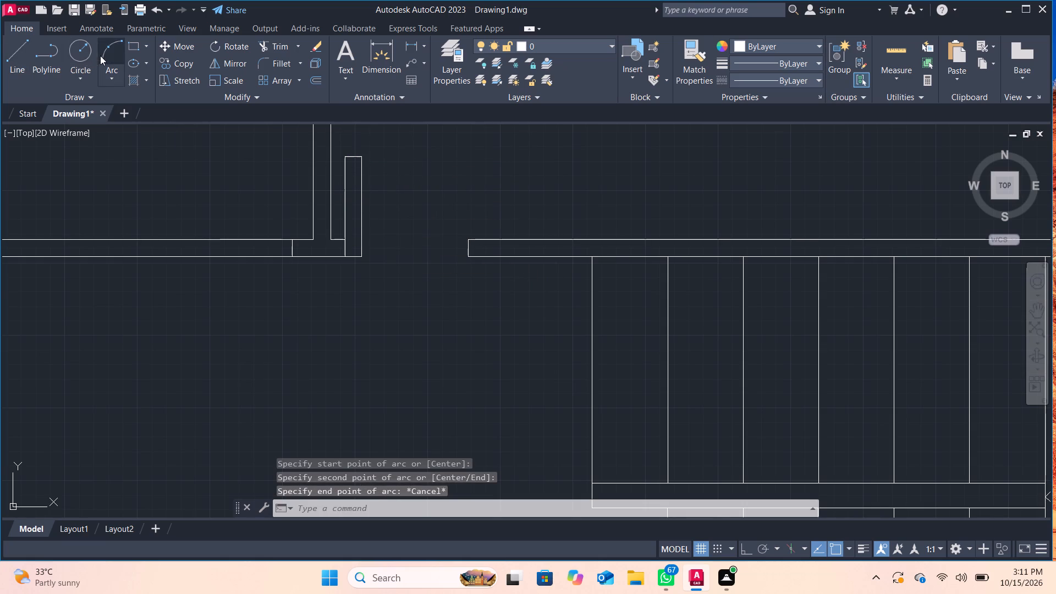
click(362, 160)
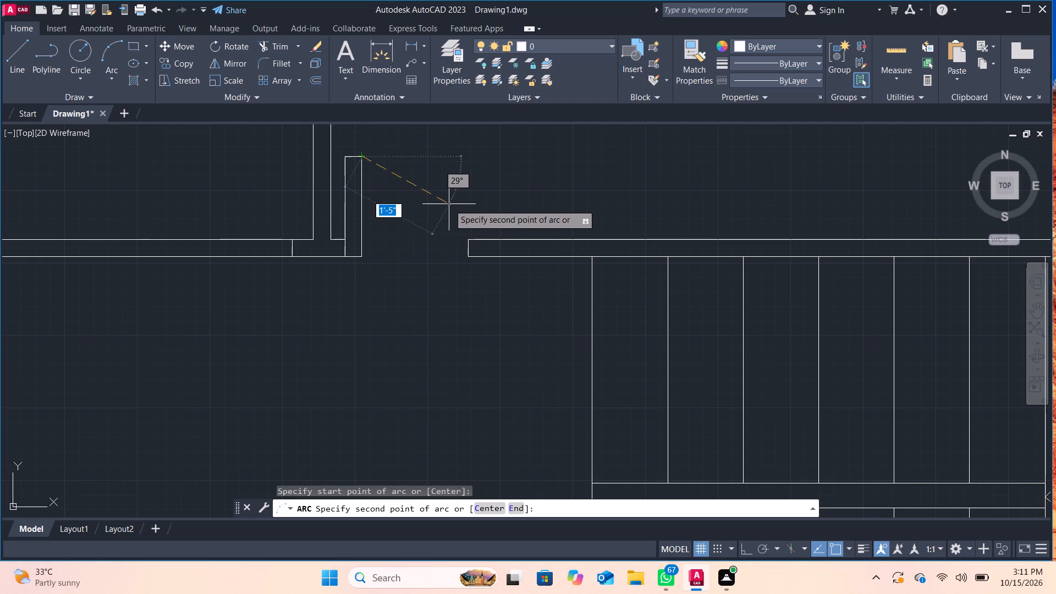
click(449, 204)
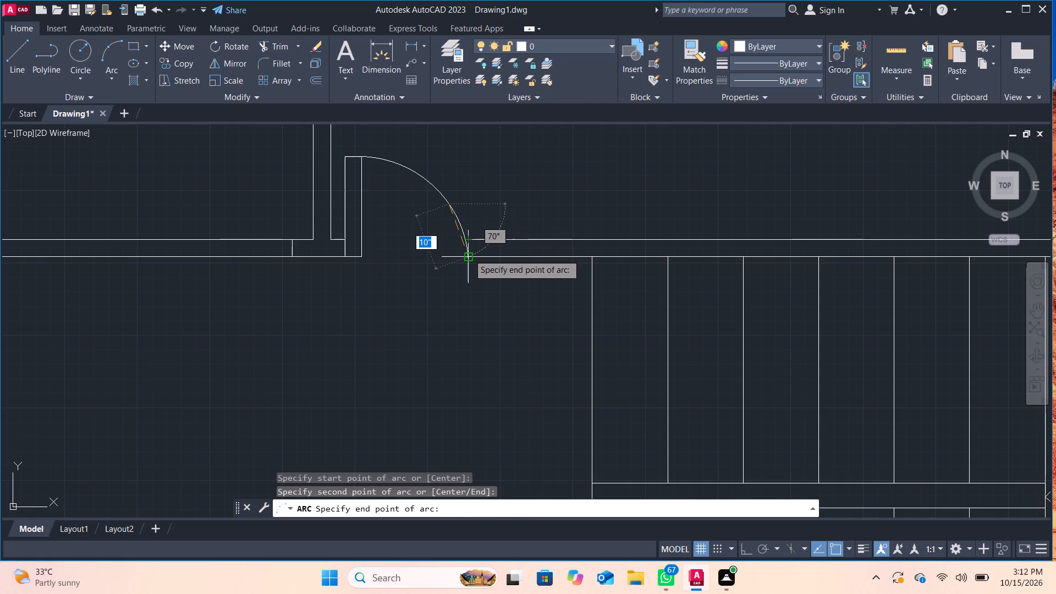
click(466, 257)
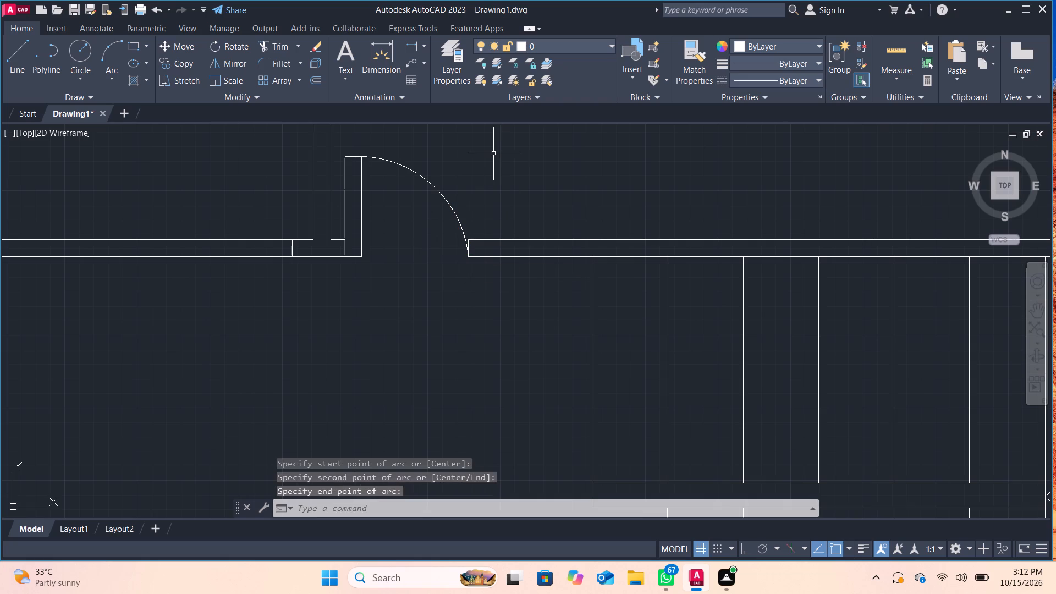
Draw a 1'-6" threshold line across the doorway from the arc's end to the door leaf's lower outer corner.
click(24, 54)
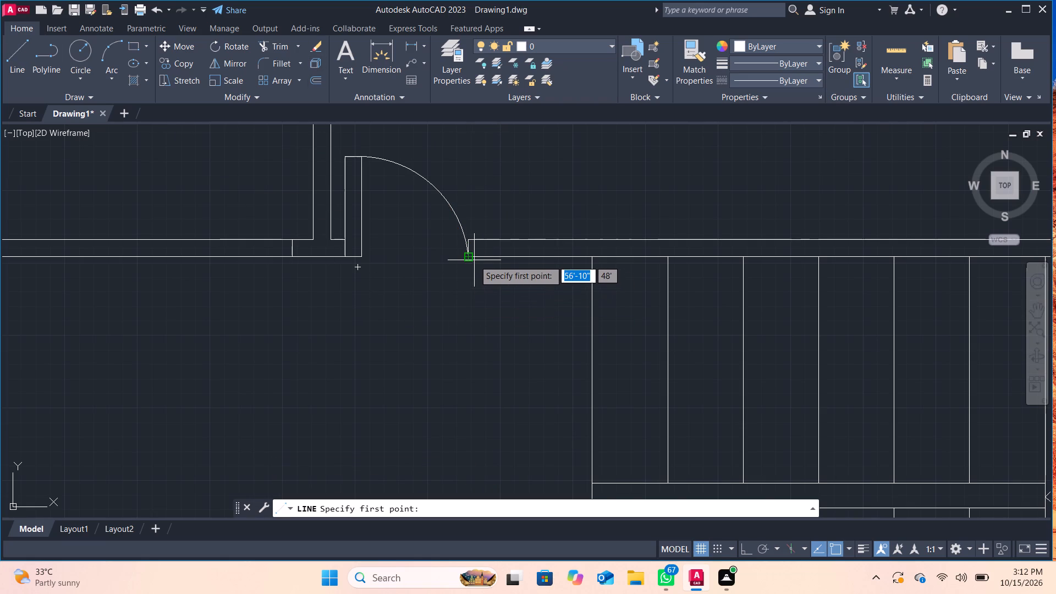
scroll(464, 261, up, 4)
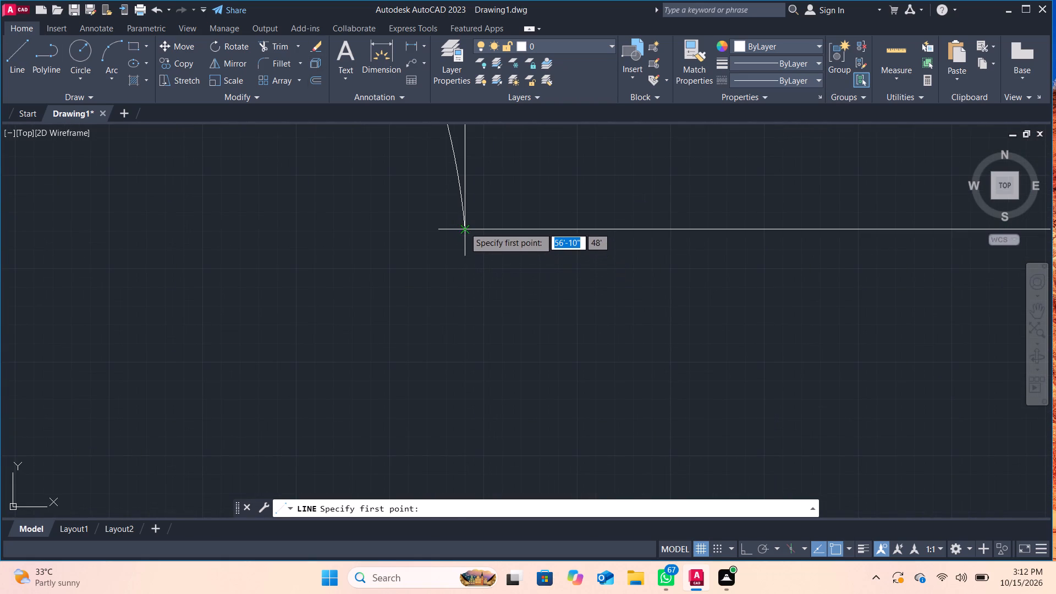
click(464, 227)
scroll(152, 205, down, 2)
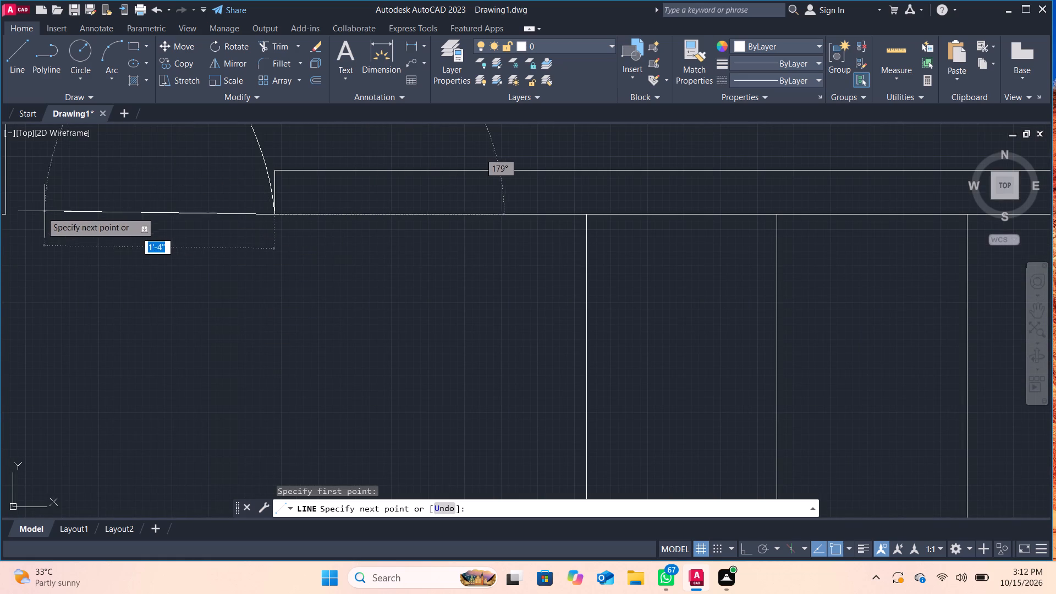
scroll(3, 212, down, 1)
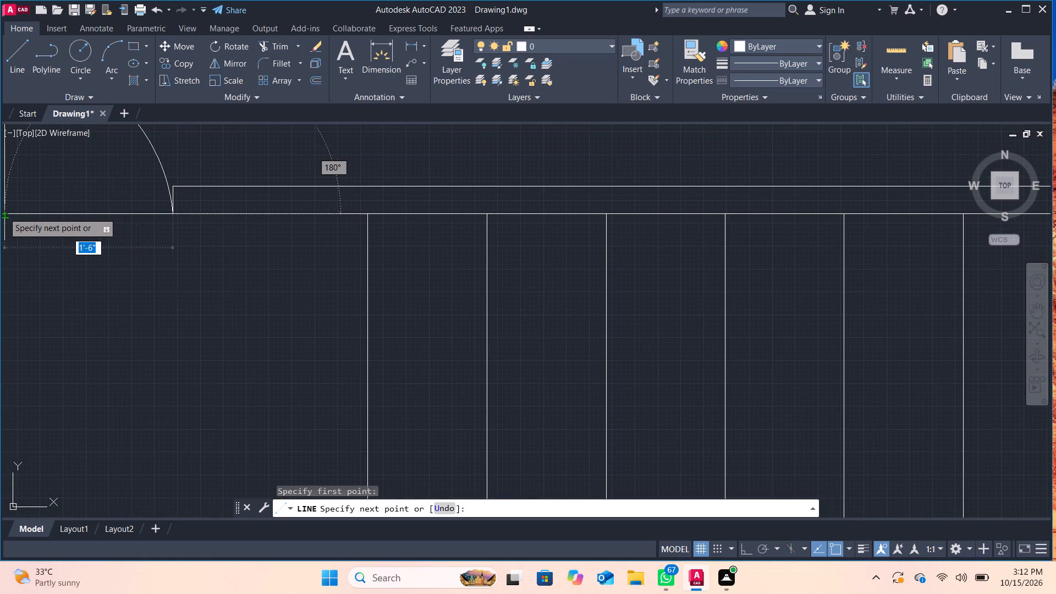
middle_drag(3, 212, 125, 235)
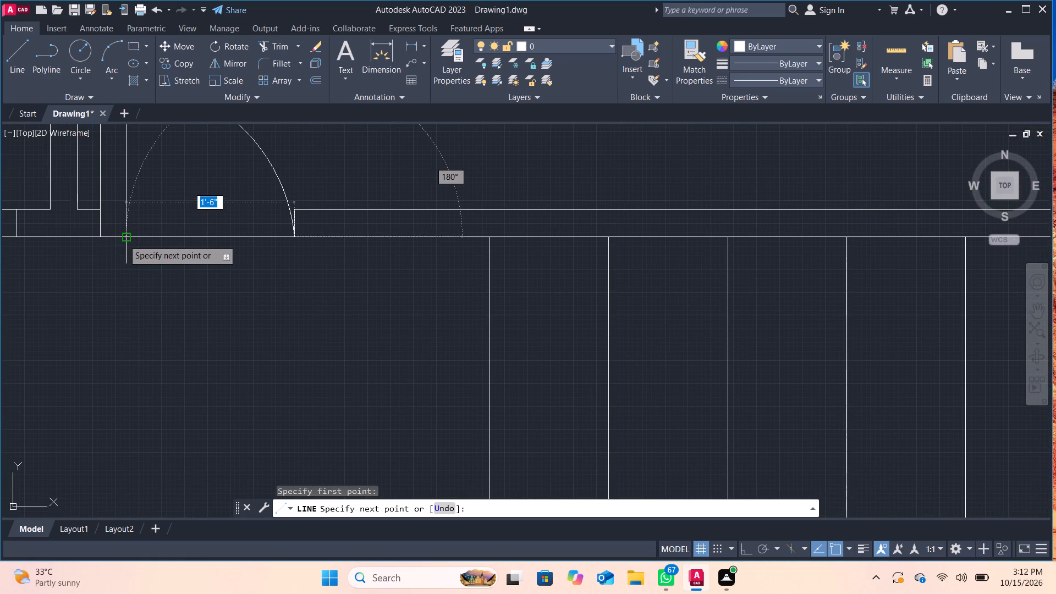
click(123, 240)
key(Return)
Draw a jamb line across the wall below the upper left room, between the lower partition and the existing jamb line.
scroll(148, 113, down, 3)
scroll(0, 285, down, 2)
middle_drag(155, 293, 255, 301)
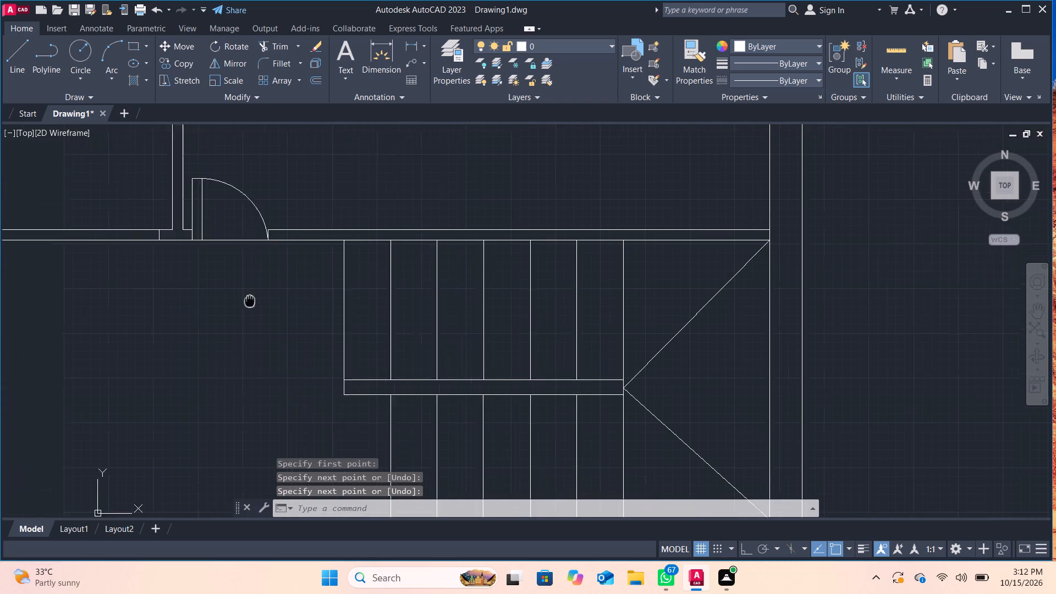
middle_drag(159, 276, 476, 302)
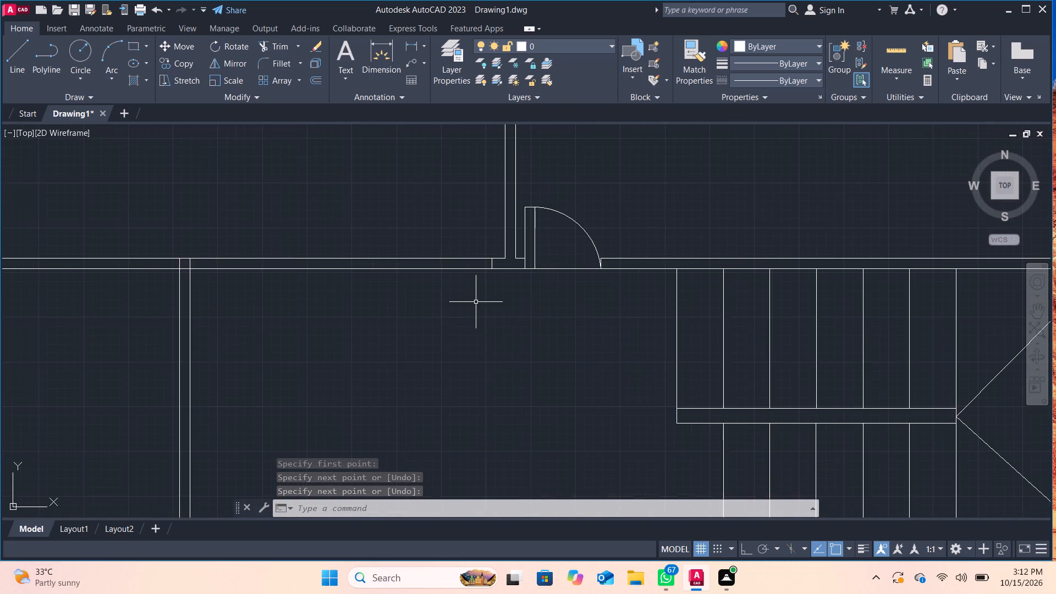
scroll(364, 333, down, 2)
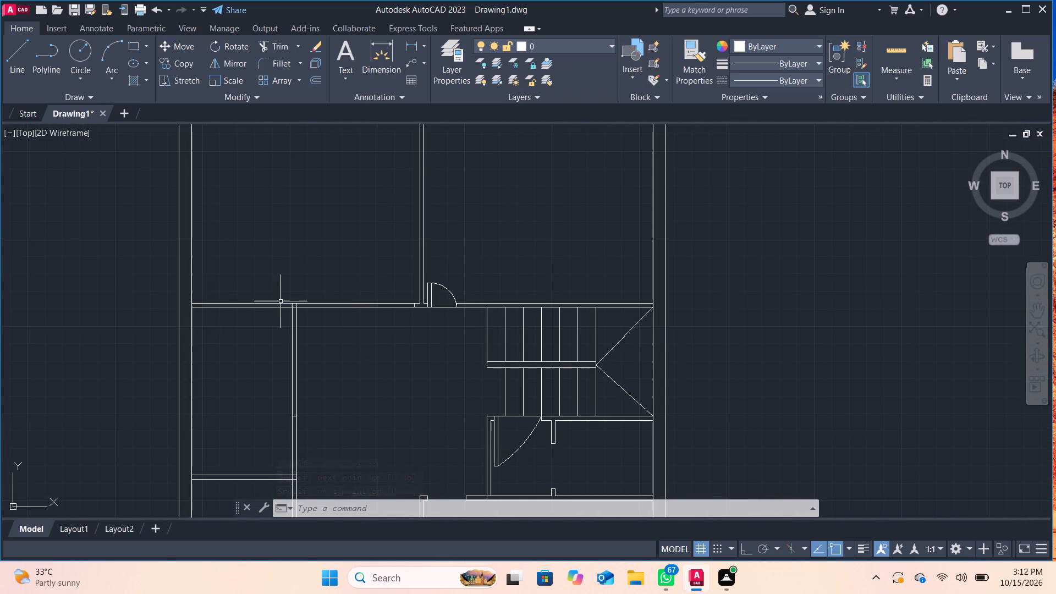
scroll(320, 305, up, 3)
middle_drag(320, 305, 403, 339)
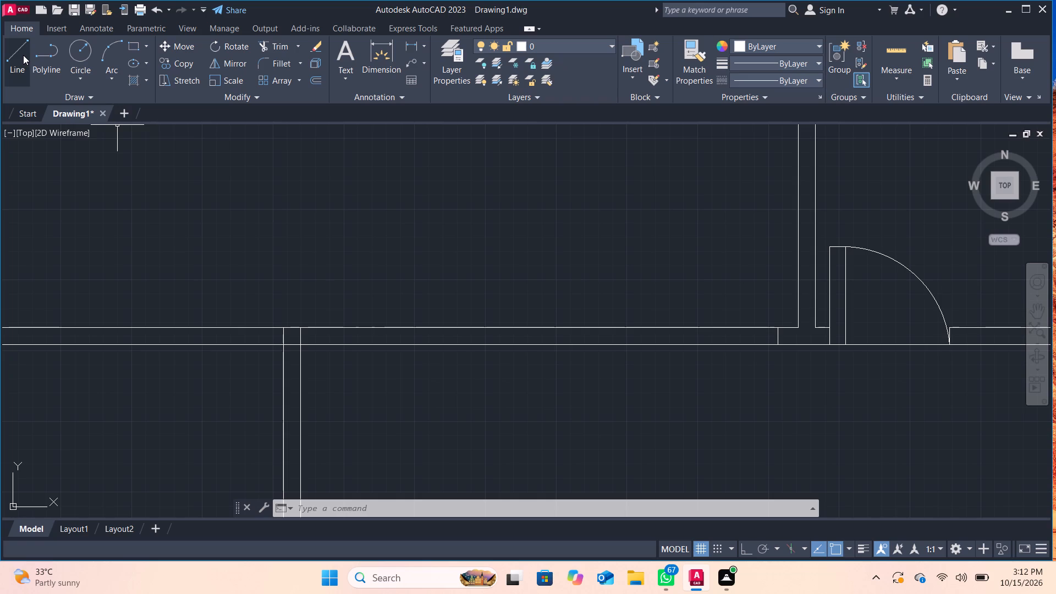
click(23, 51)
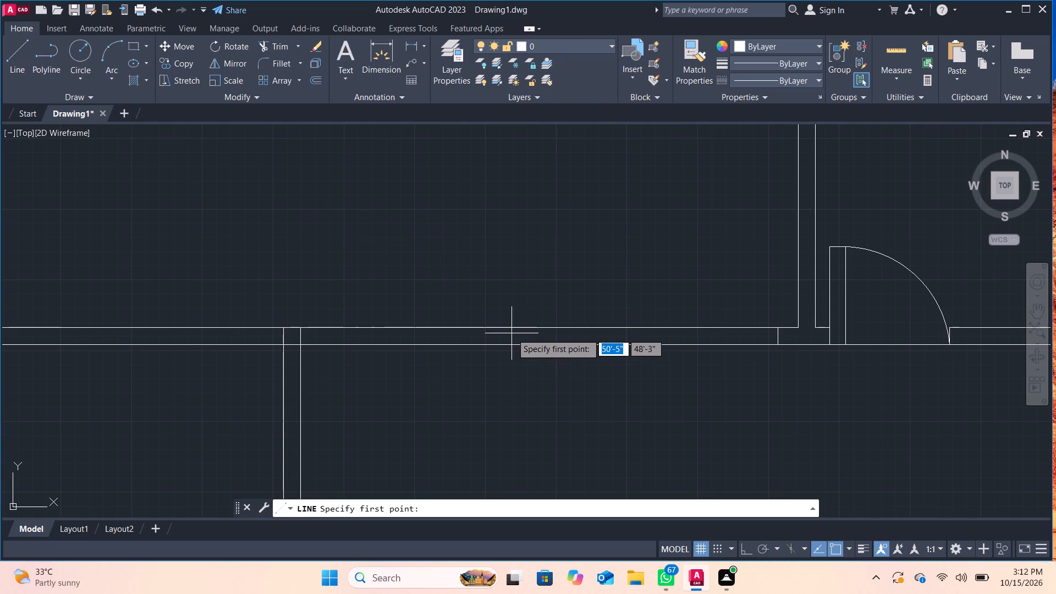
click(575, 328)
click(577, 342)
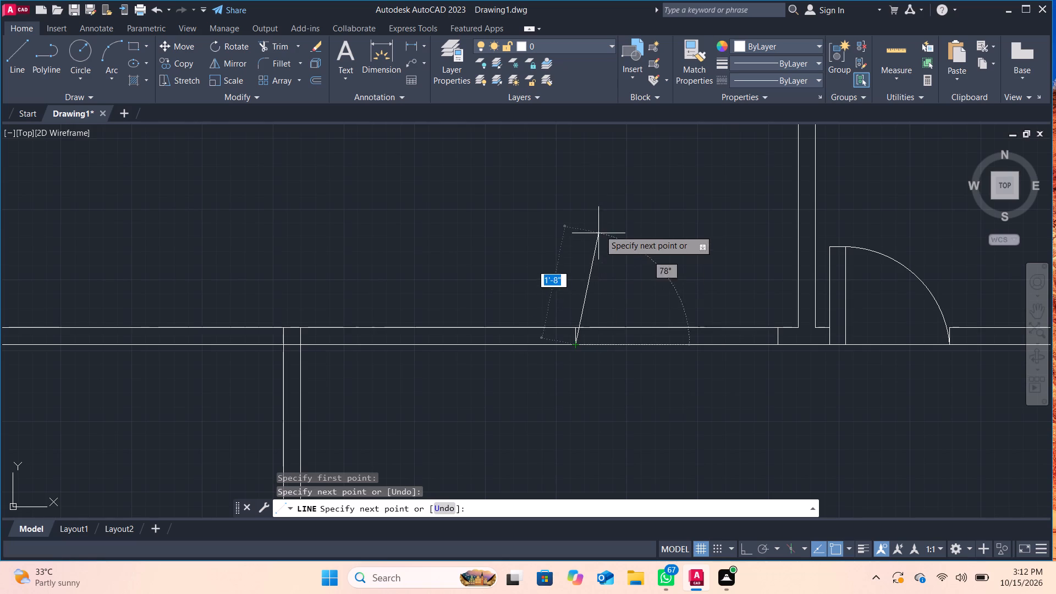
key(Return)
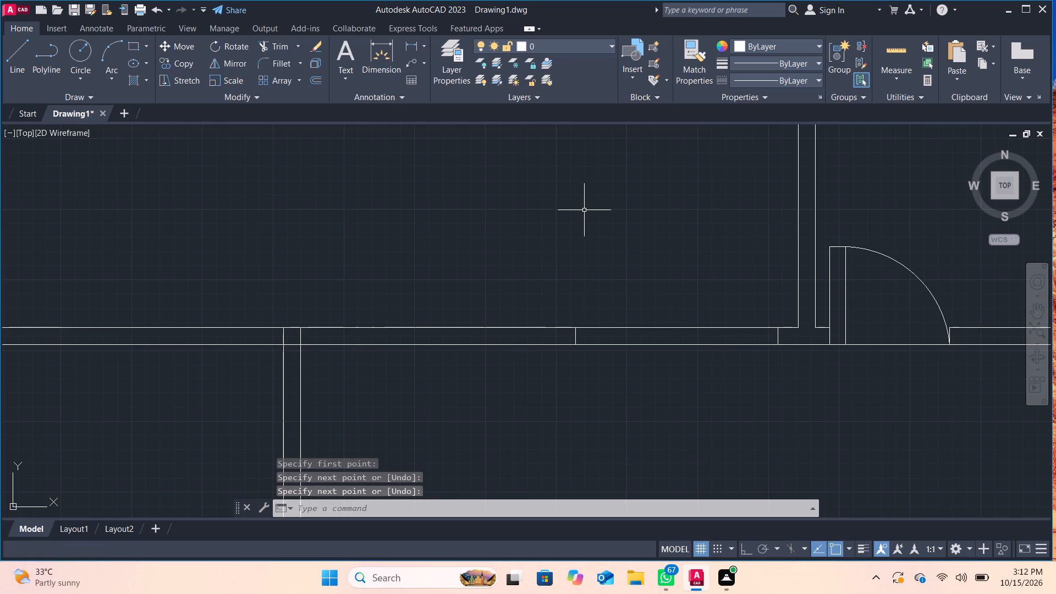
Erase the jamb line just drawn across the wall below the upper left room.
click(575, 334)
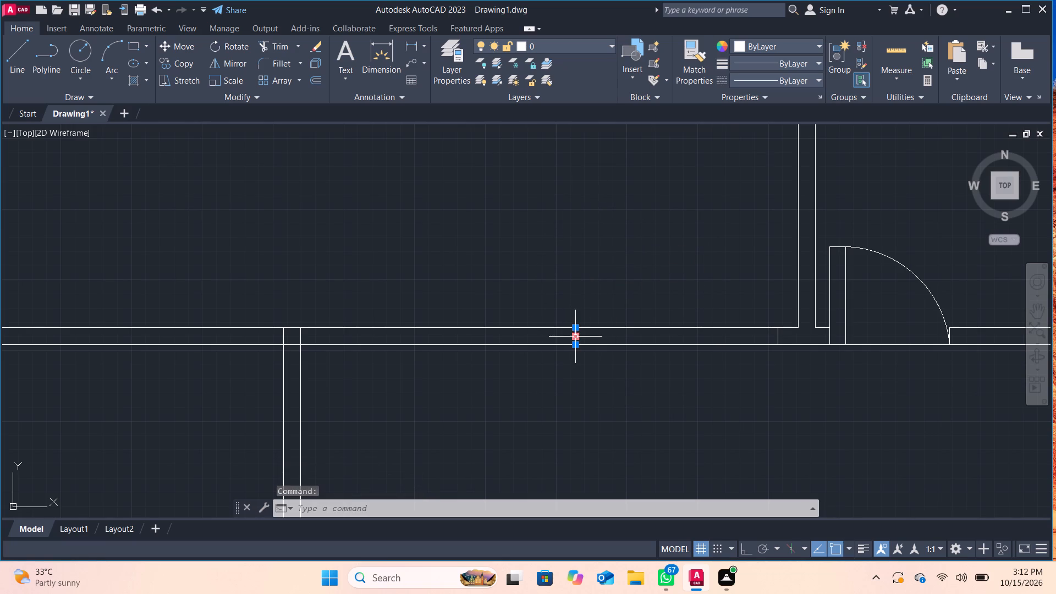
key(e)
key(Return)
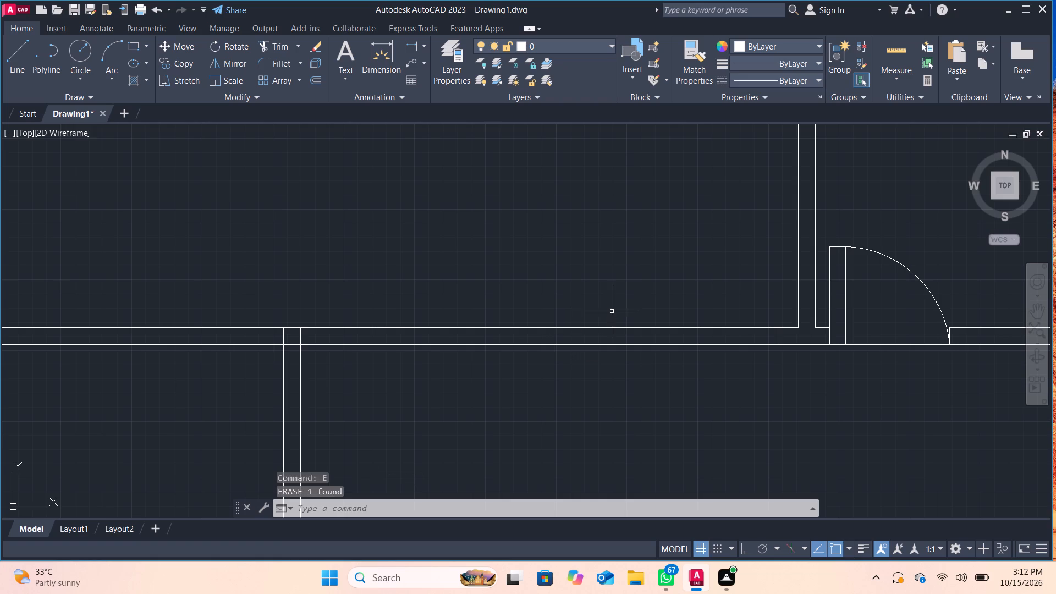
Draw a jamb line across the wall below the upper left room, about 1'-11" left of the existing jamb line.
click(12, 43)
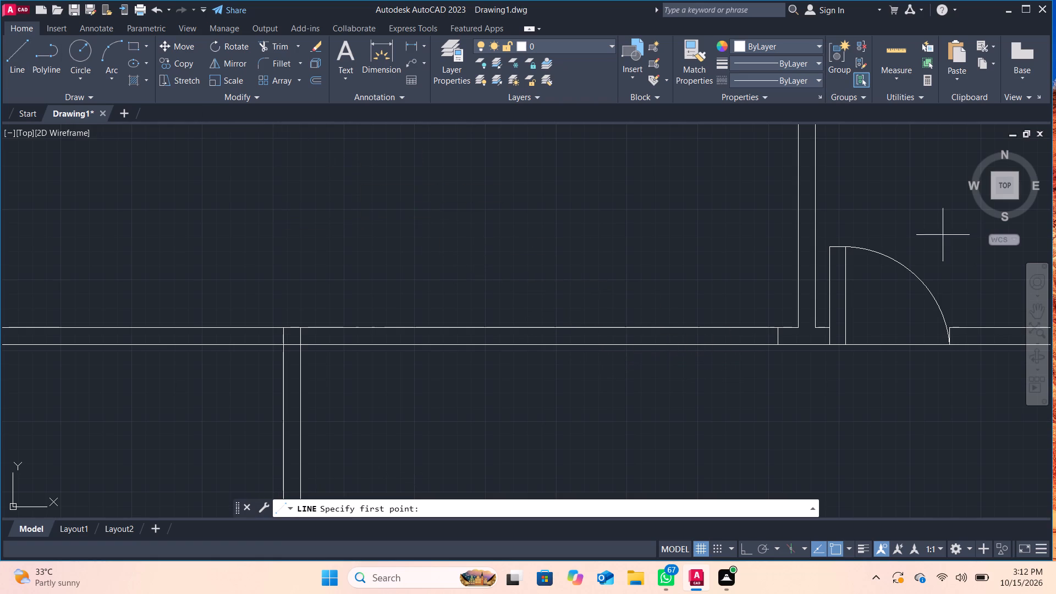
click(647, 328)
click(650, 344)
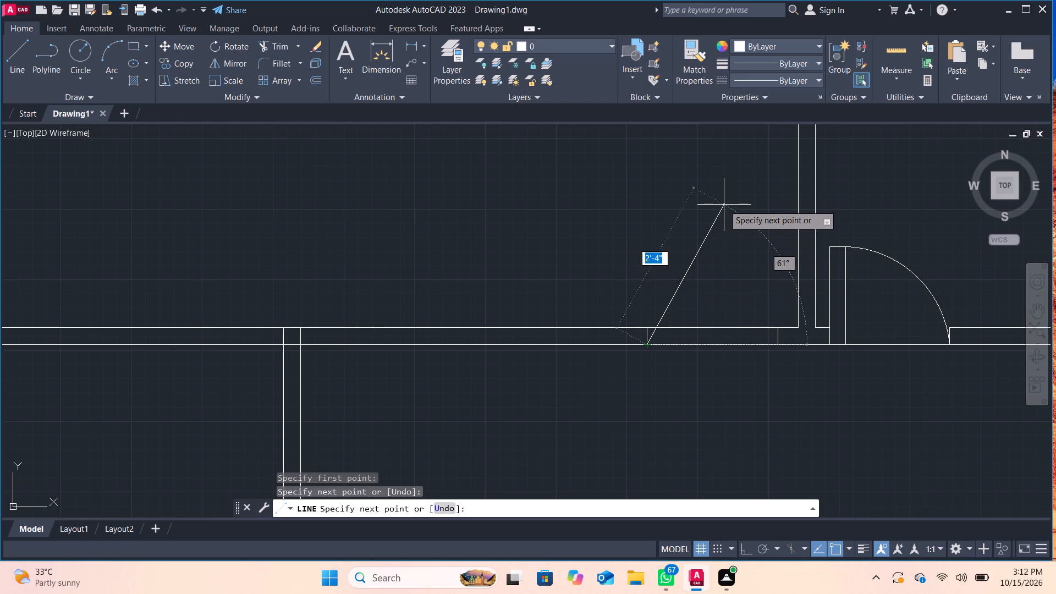
key(Return)
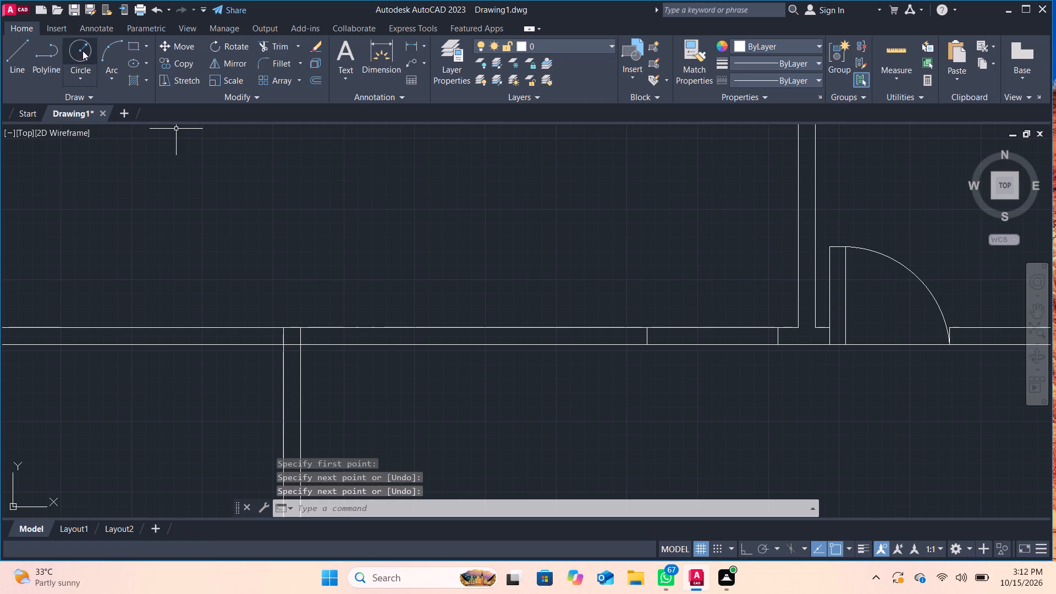
Trim both wall lines between the two jamb lines below the upper left room to open the doorway.
click(288, 46)
drag(712, 281, 707, 295)
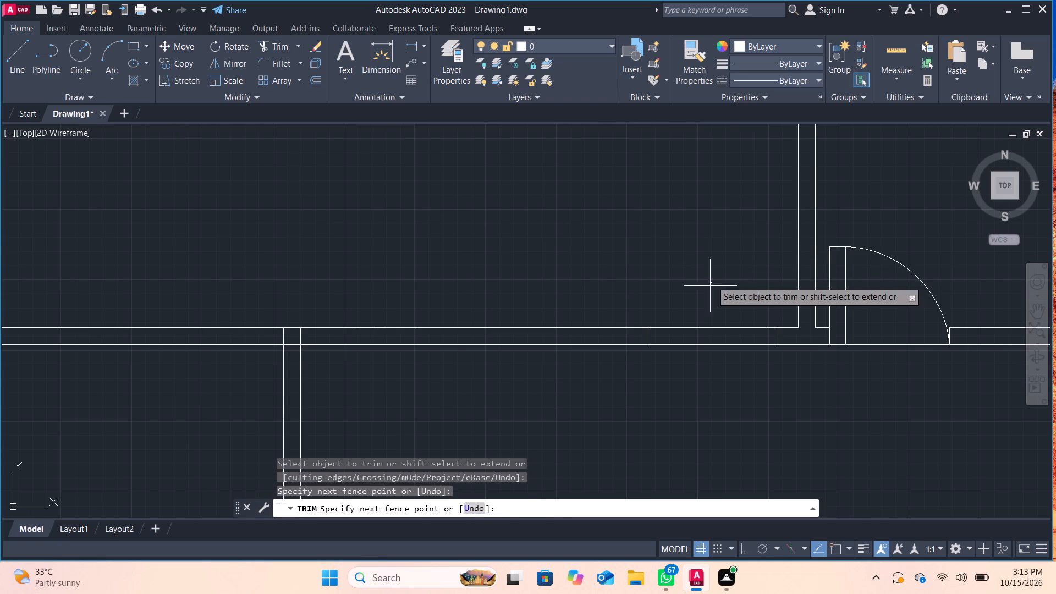
drag(707, 295, 671, 393)
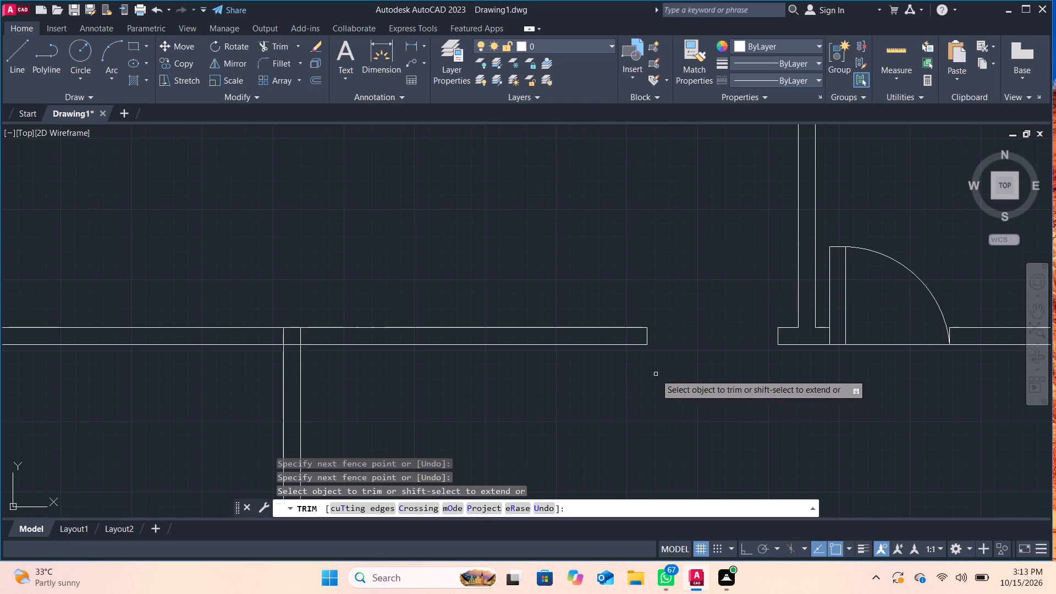
From the right jamb's lower corner, draw the door leaf's bottom edge, 2'-9" outer side and short top edge.
click(16, 48)
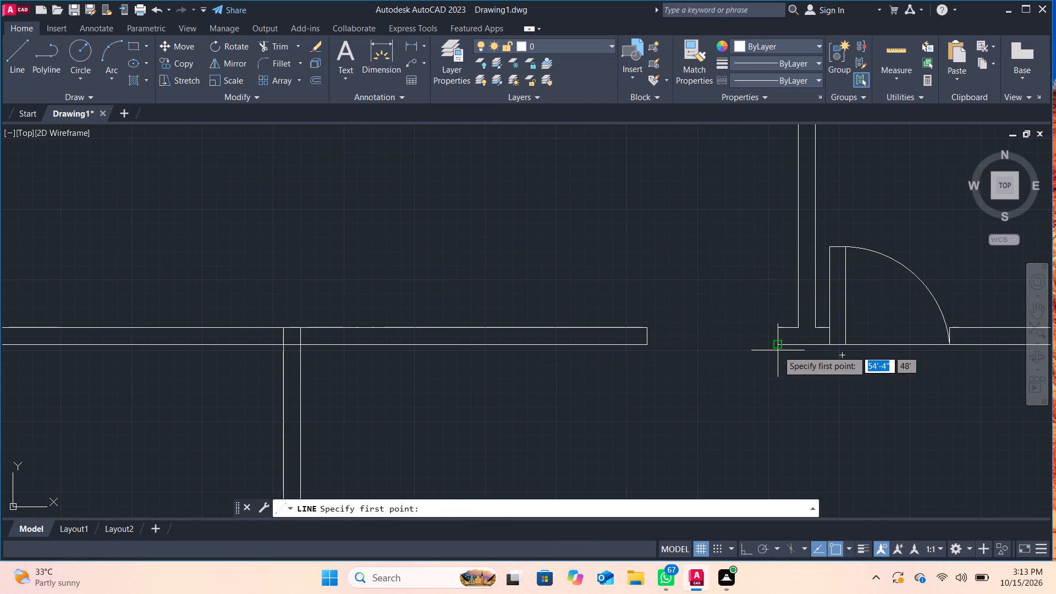
click(776, 347)
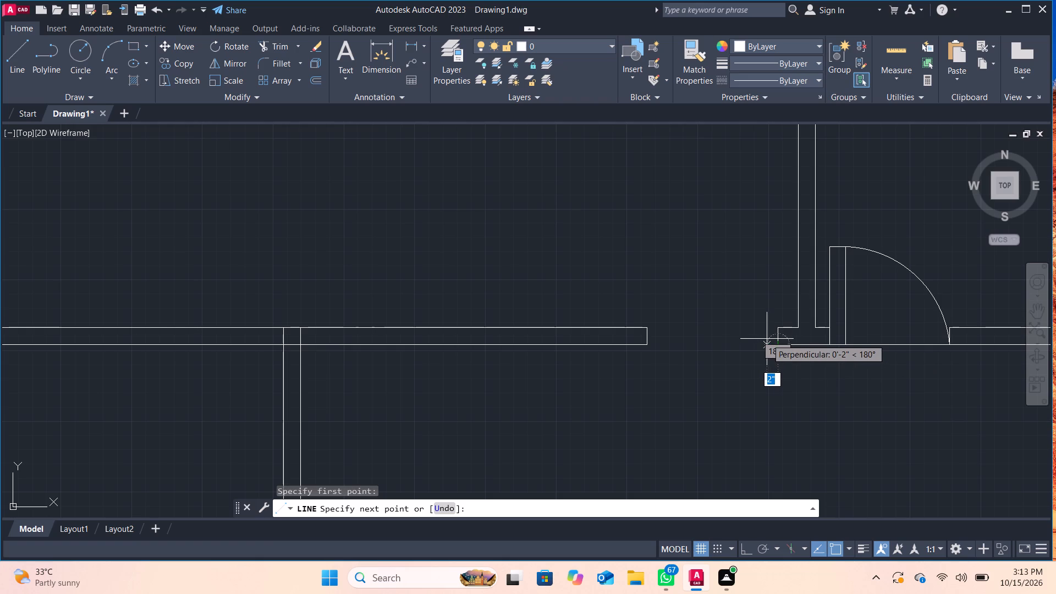
click(757, 346)
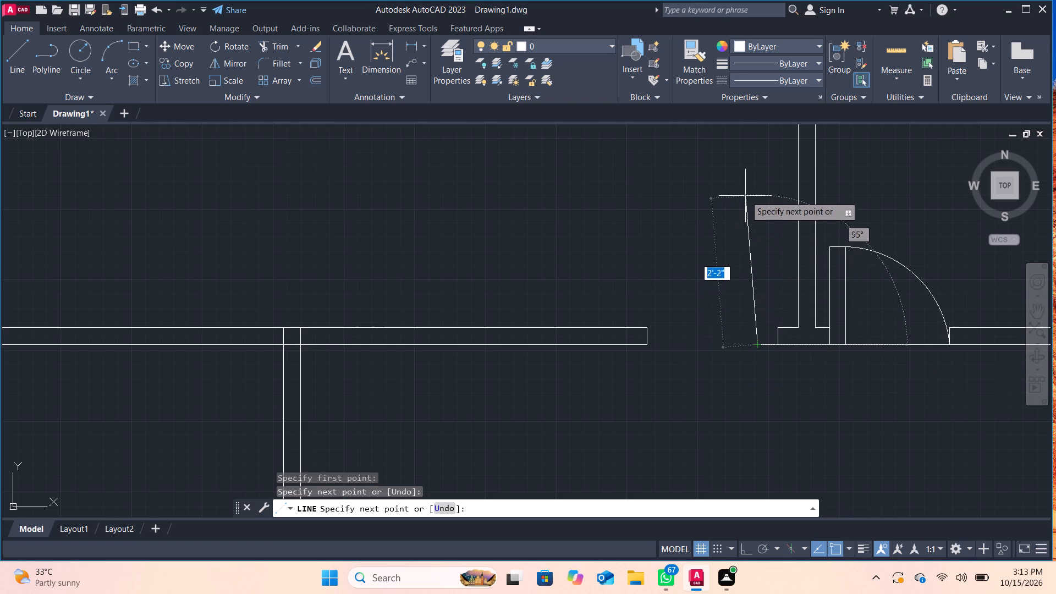
click(752, 161)
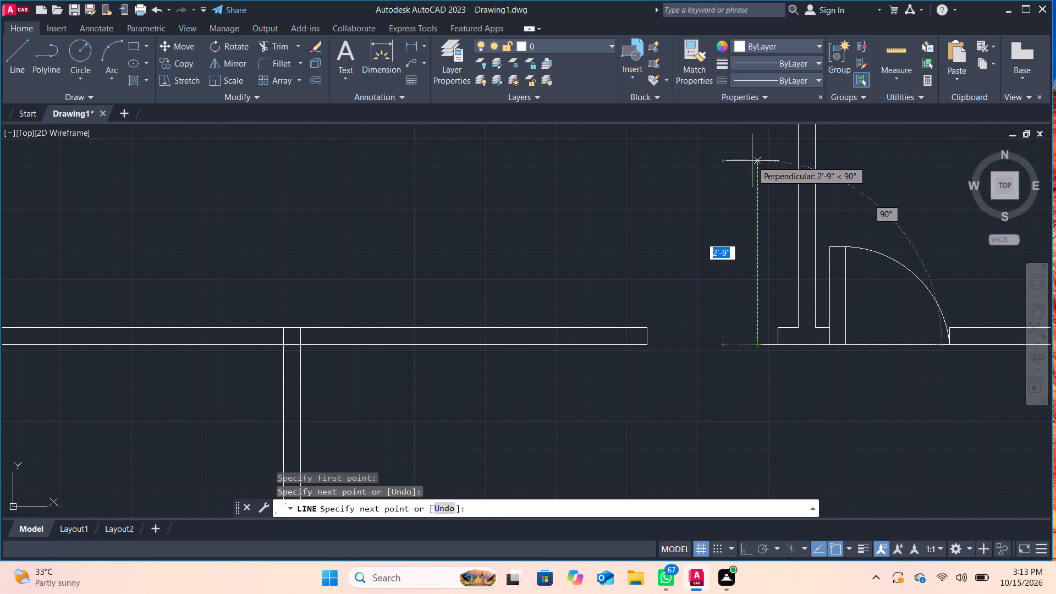
click(773, 166)
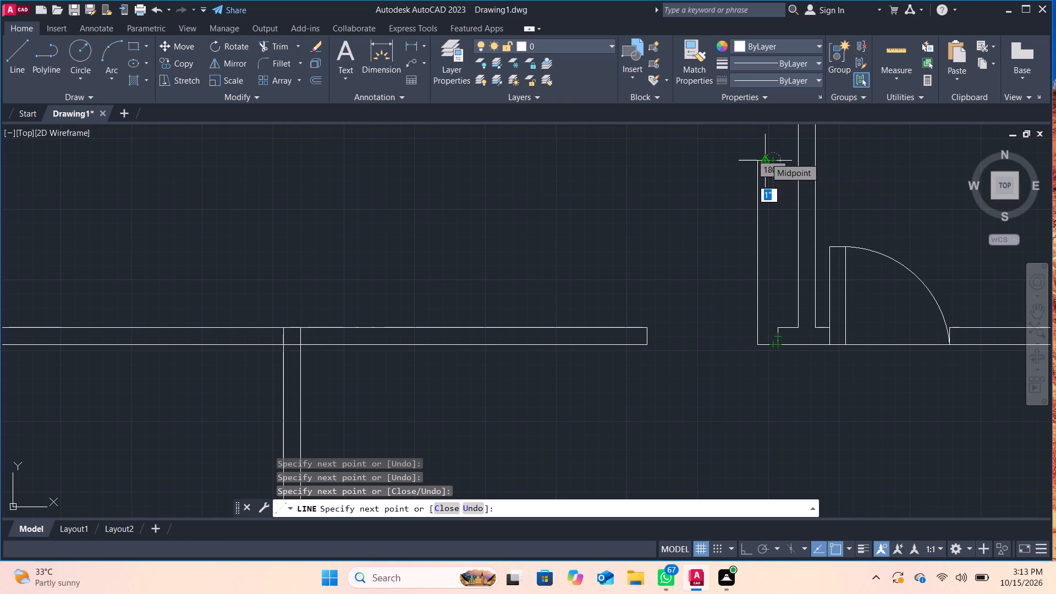
key(Escape)
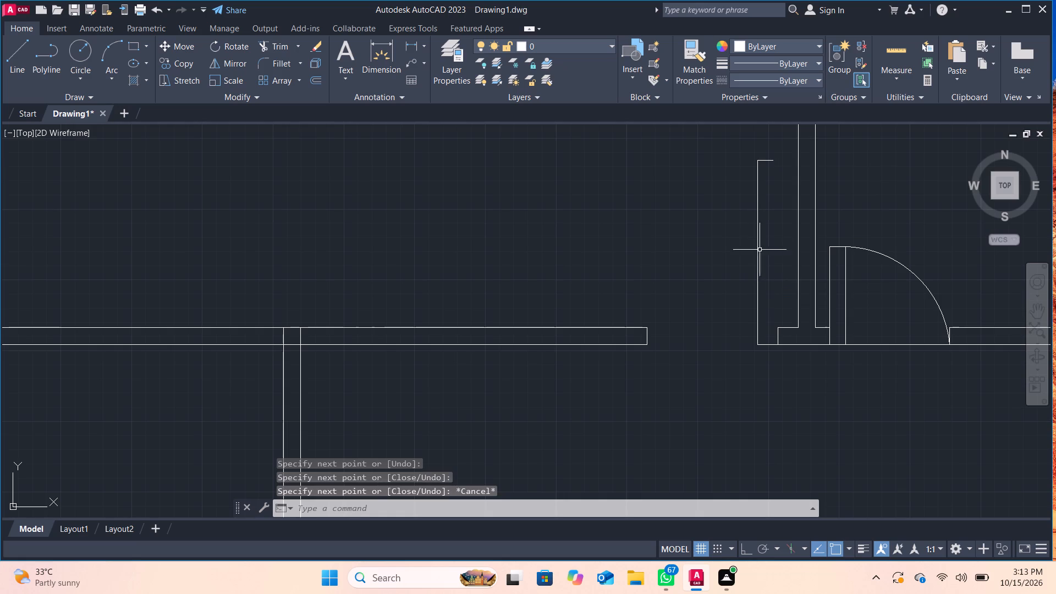
Close the door leaf with a line from the jamb's upper corner to the leaf's top level, joined to its top edge.
click(20, 69)
scroll(851, 317, up, 1)
scroll(716, 250, down, 1)
middle_click(716, 250)
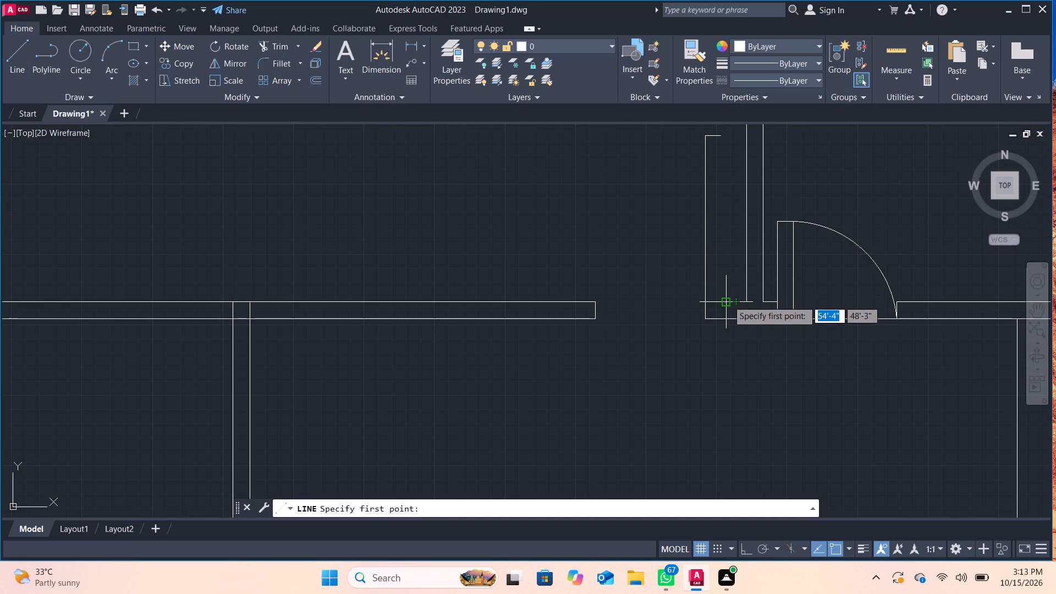
click(728, 300)
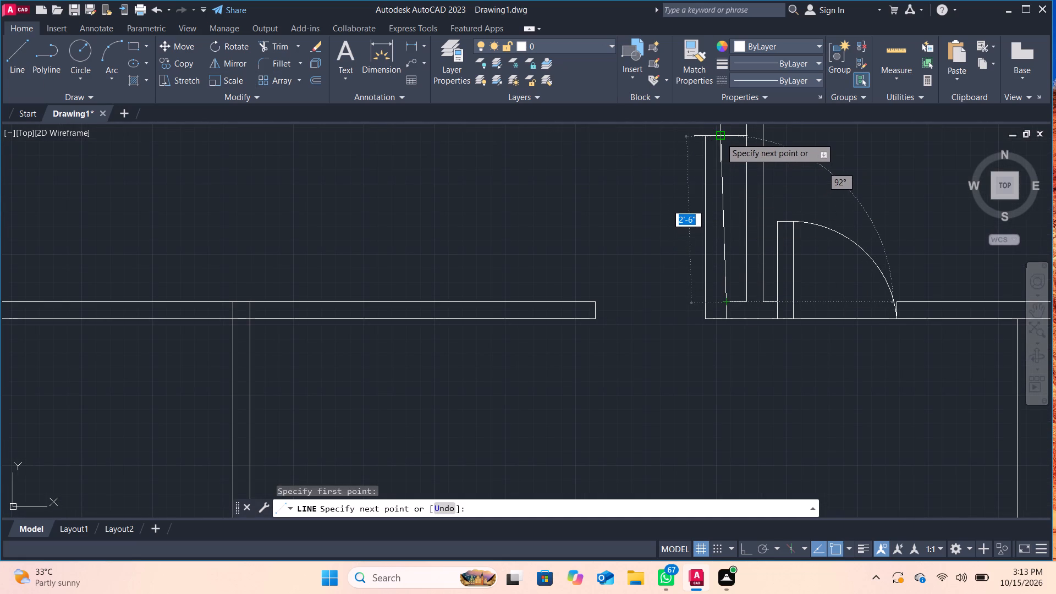
click(728, 135)
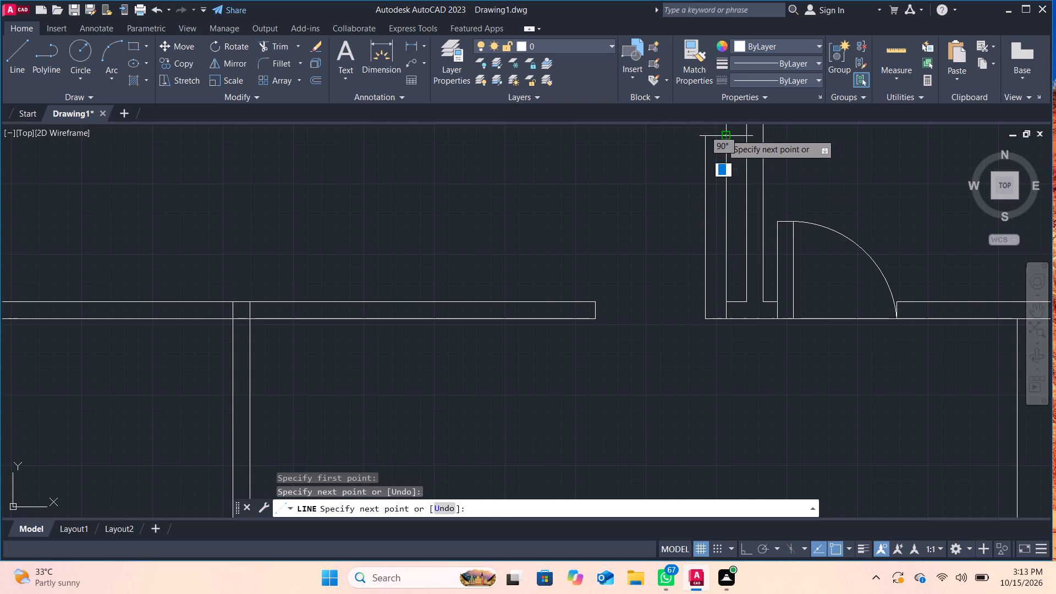
click(722, 134)
key(Return)
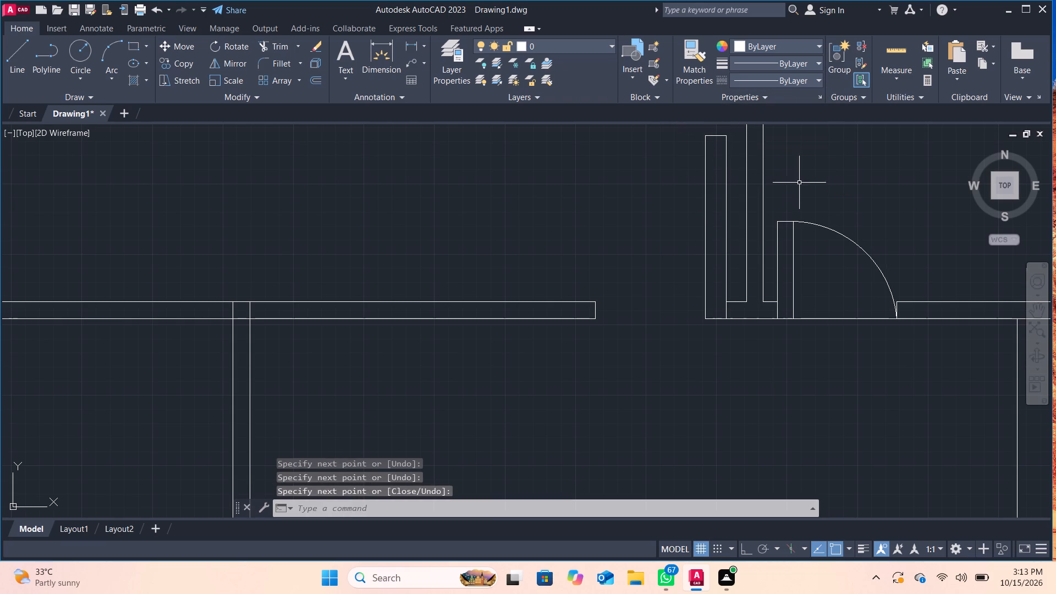
Draw a three-point swing arc from the door leaf's outer top corner to the lower corner of the left jamb.
scroll(700, 231, down, 1)
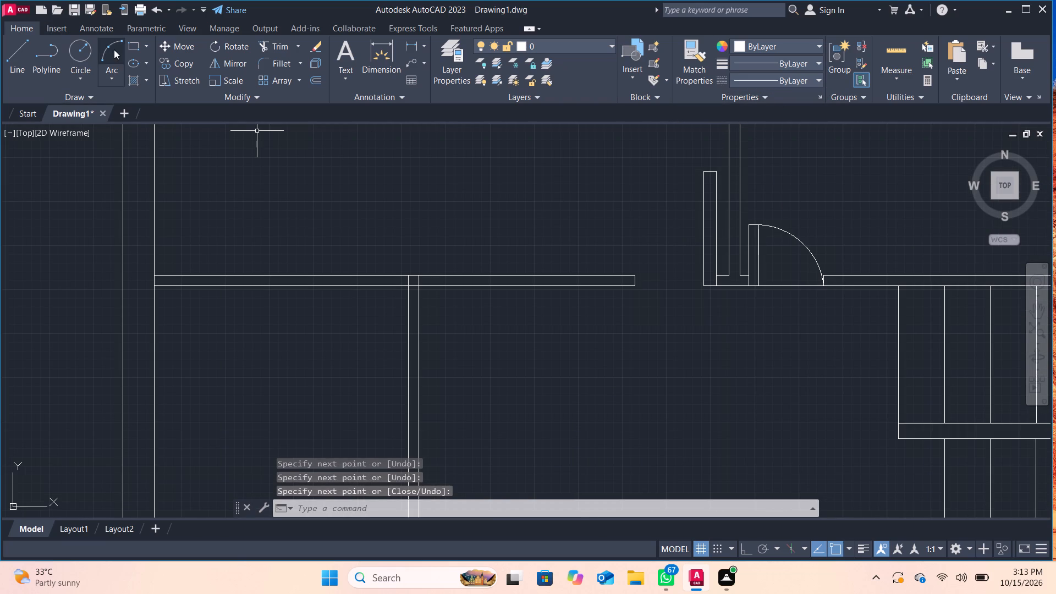
click(114, 48)
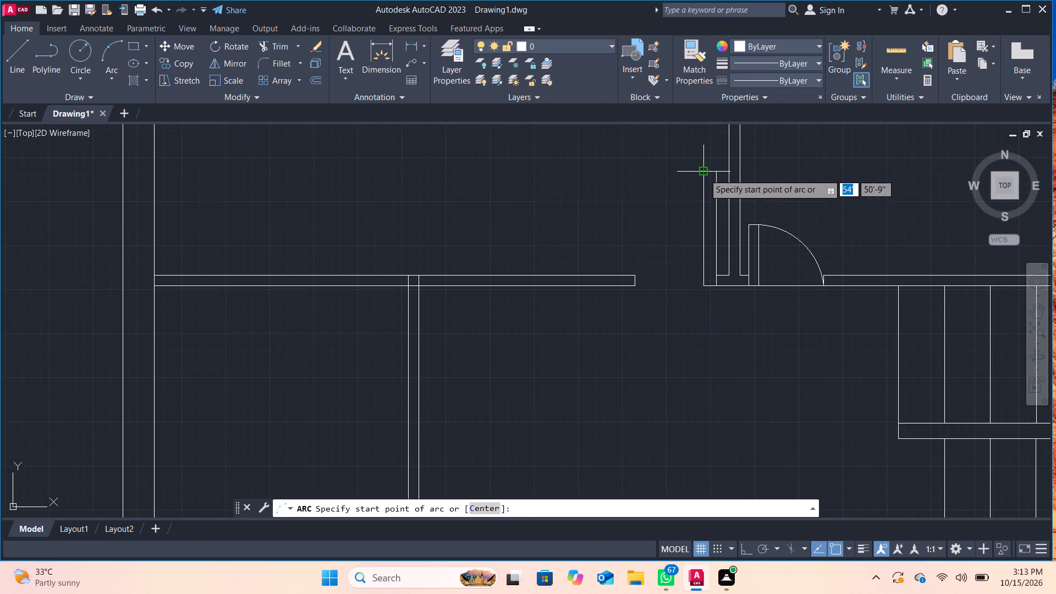
click(704, 174)
click(667, 213)
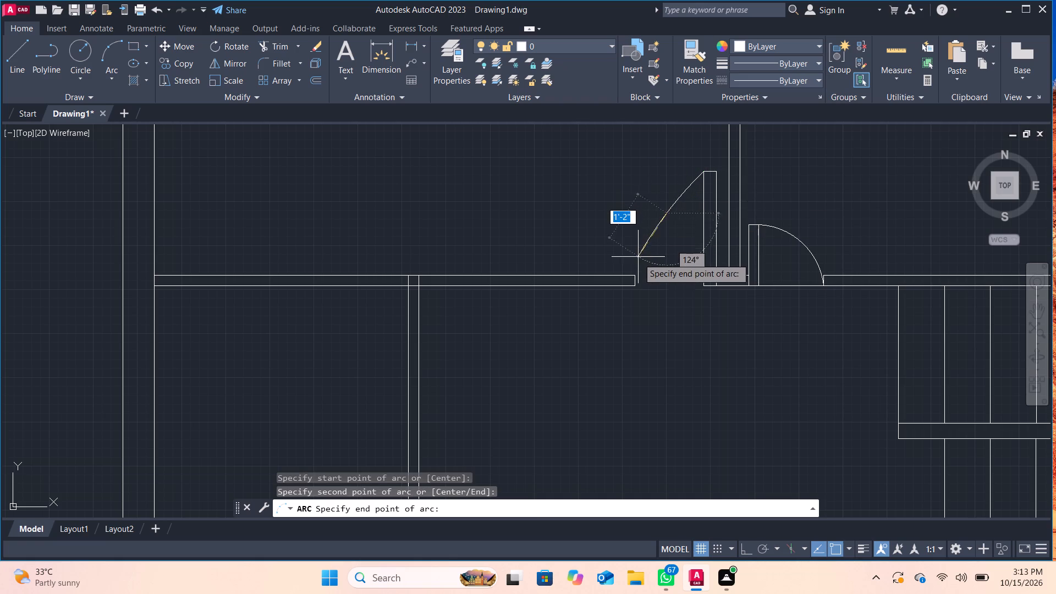
click(634, 288)
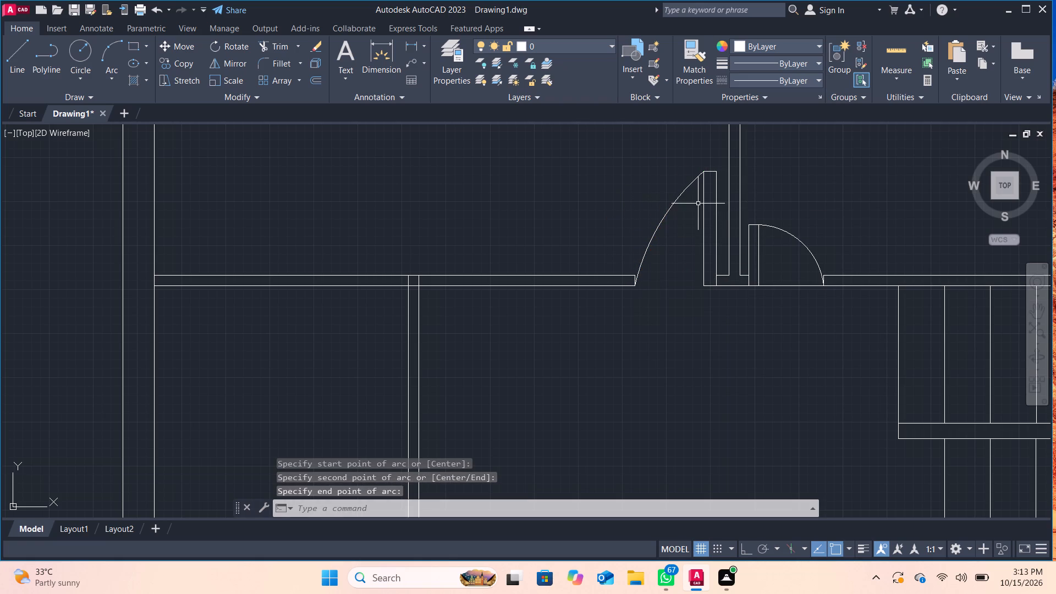
Draw a threshold line about 1'-7" long across the doorway from the arc's end to the door leaf's lower outer corner.
click(8, 63)
scroll(617, 336, up, 3)
scroll(625, 276, down, 1)
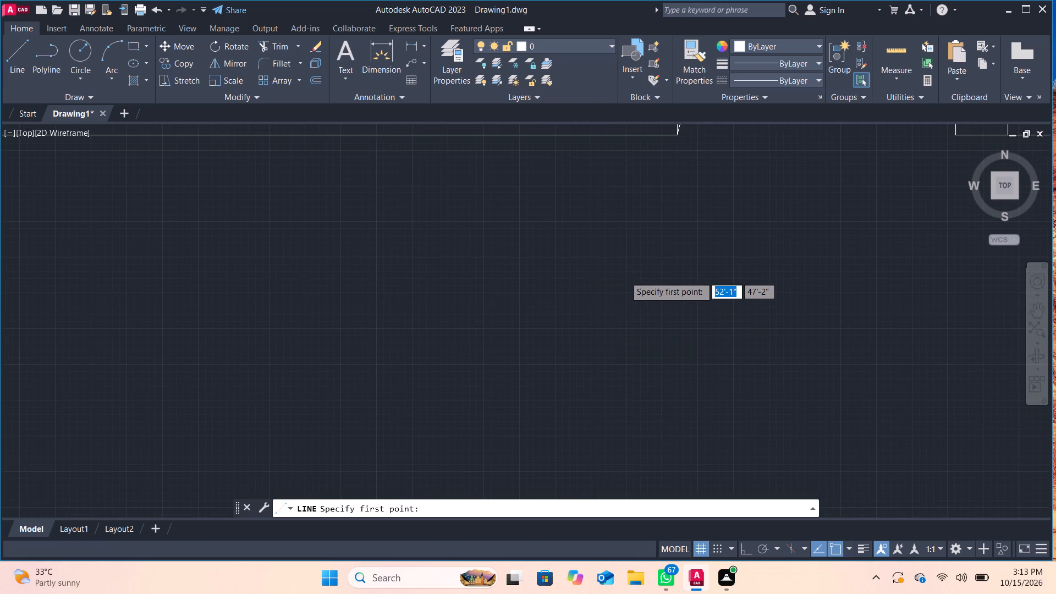
middle_drag(625, 276, 601, 361)
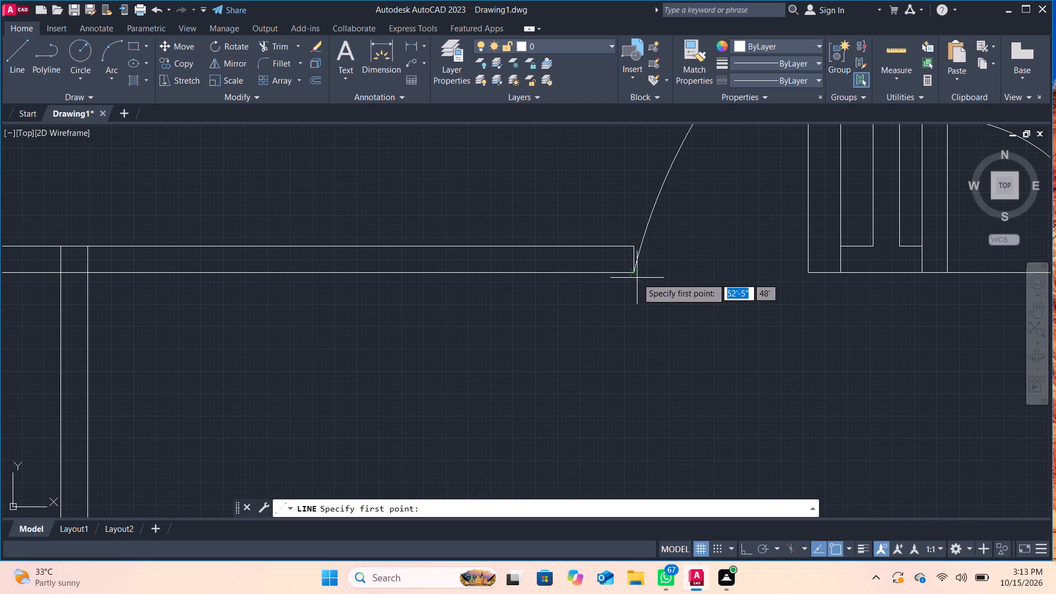
click(636, 275)
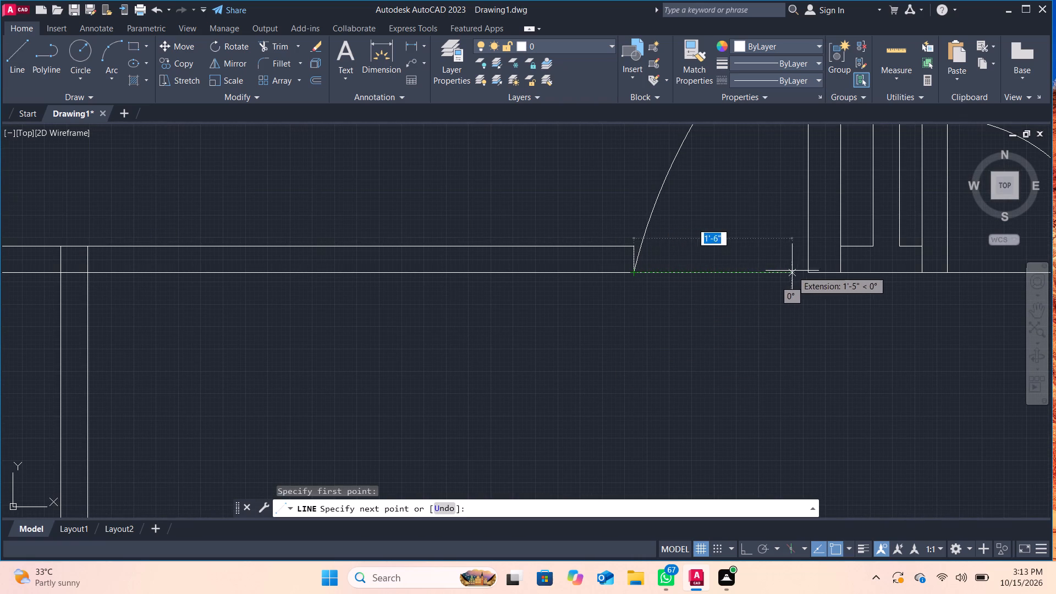
click(812, 274)
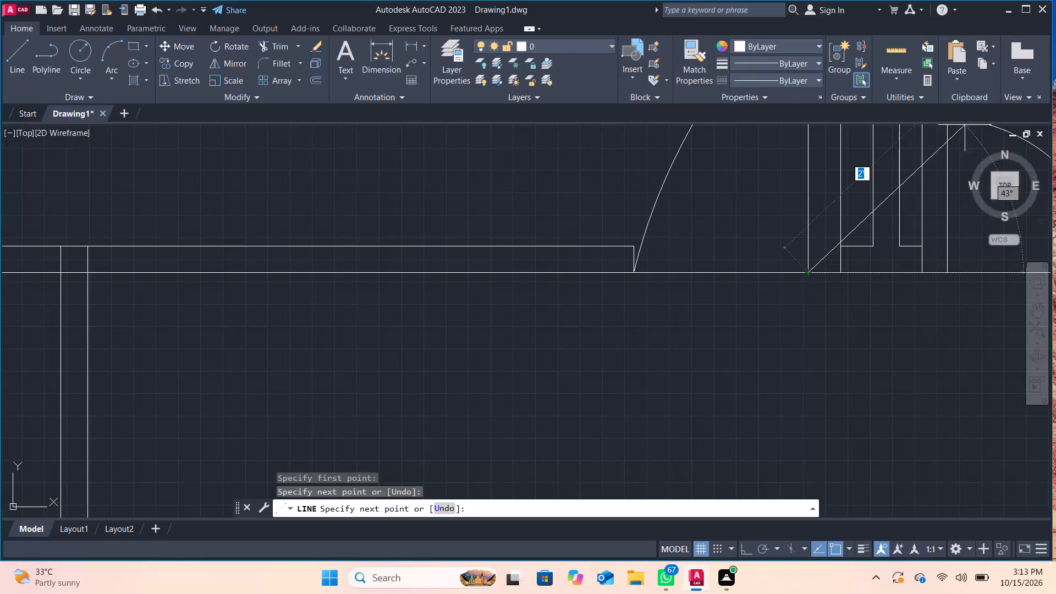
key(Return)
Look over the whole floor plan and its middle and lower rooms for the next doorway to work on.
scroll(687, 391, down, 2)
middle_click(678, 392)
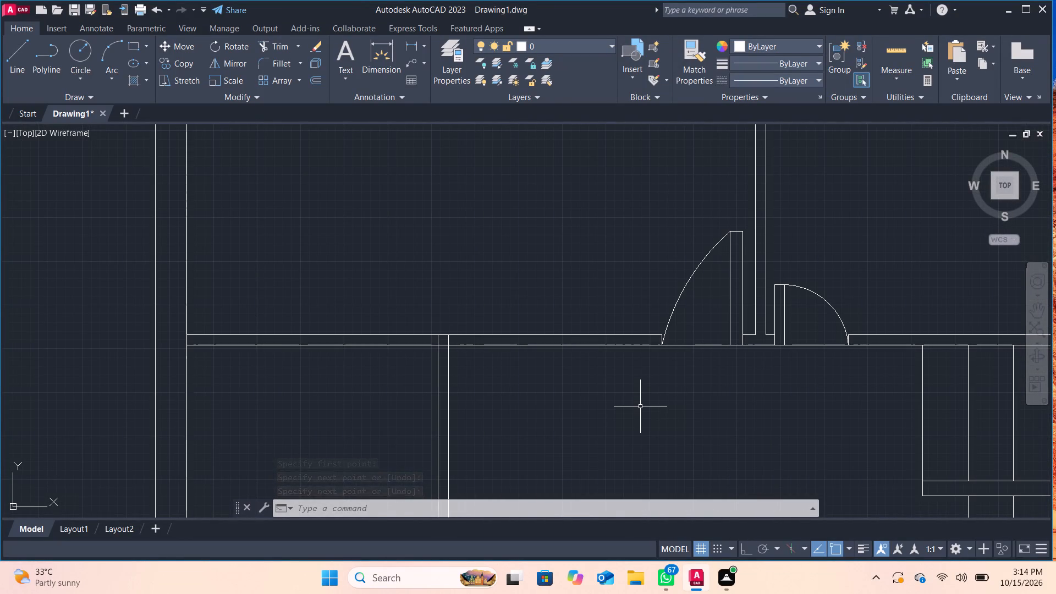
scroll(639, 408, down, 4)
middle_drag(641, 407, 632, 353)
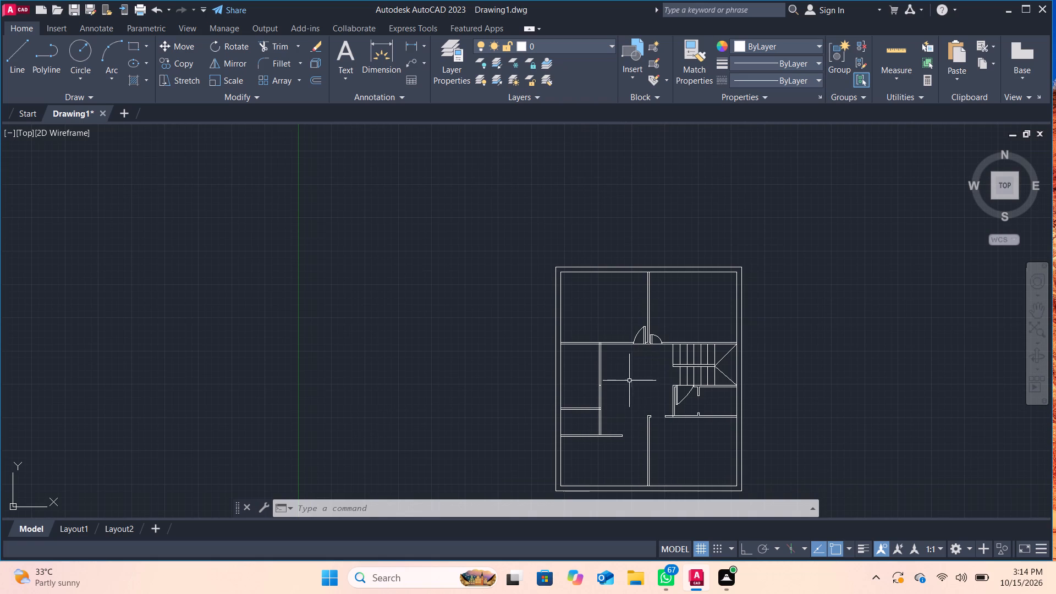
scroll(612, 421, down, 1)
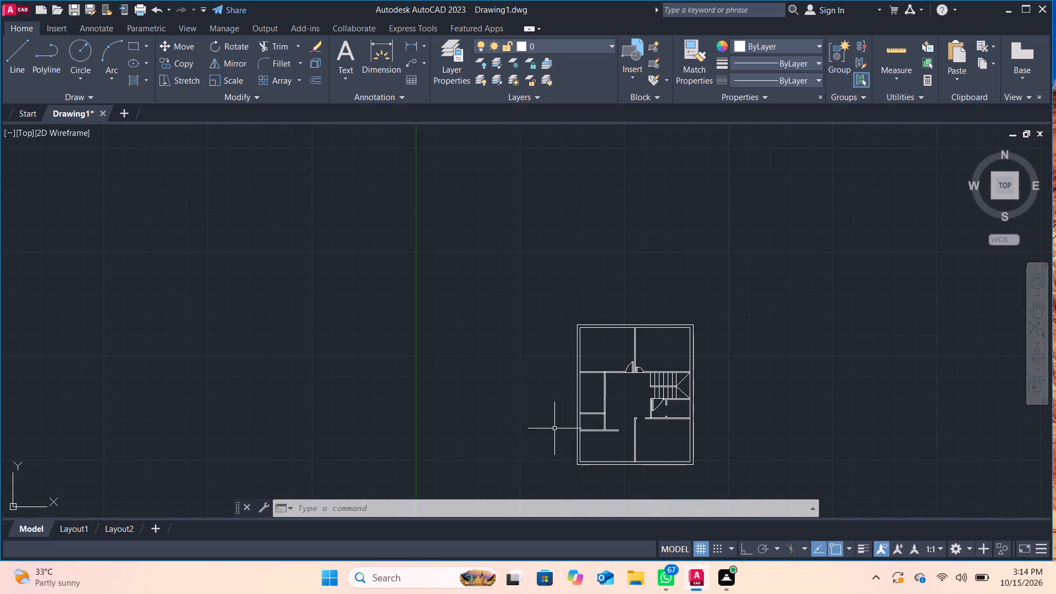
middle_drag(554, 427, 522, 345)
scroll(595, 354, up, 3)
middle_drag(595, 354, 602, 377)
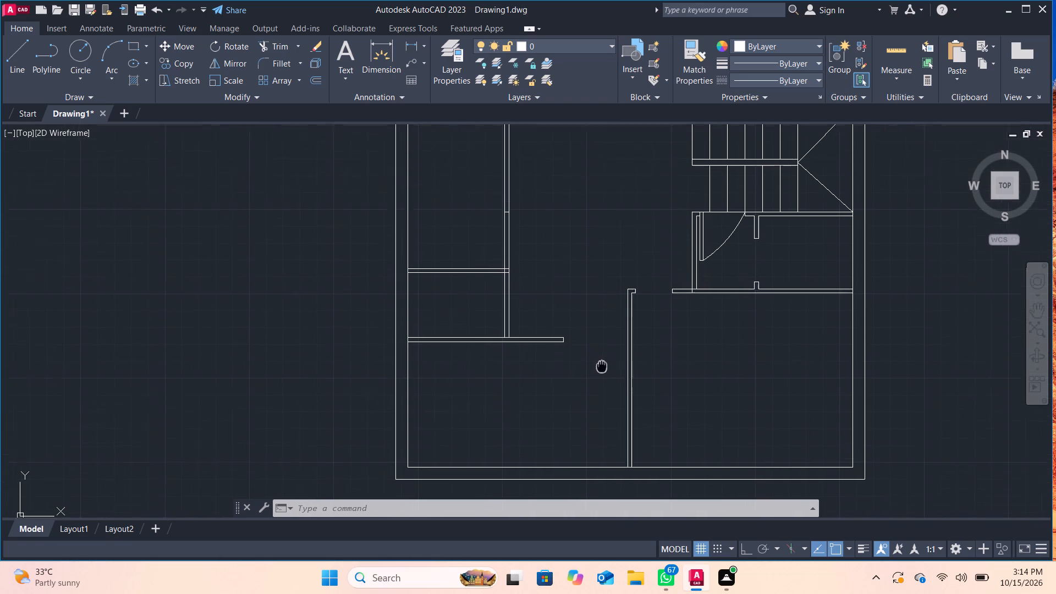
middle_drag(602, 377, 575, 445)
scroll(548, 402, up, 2)
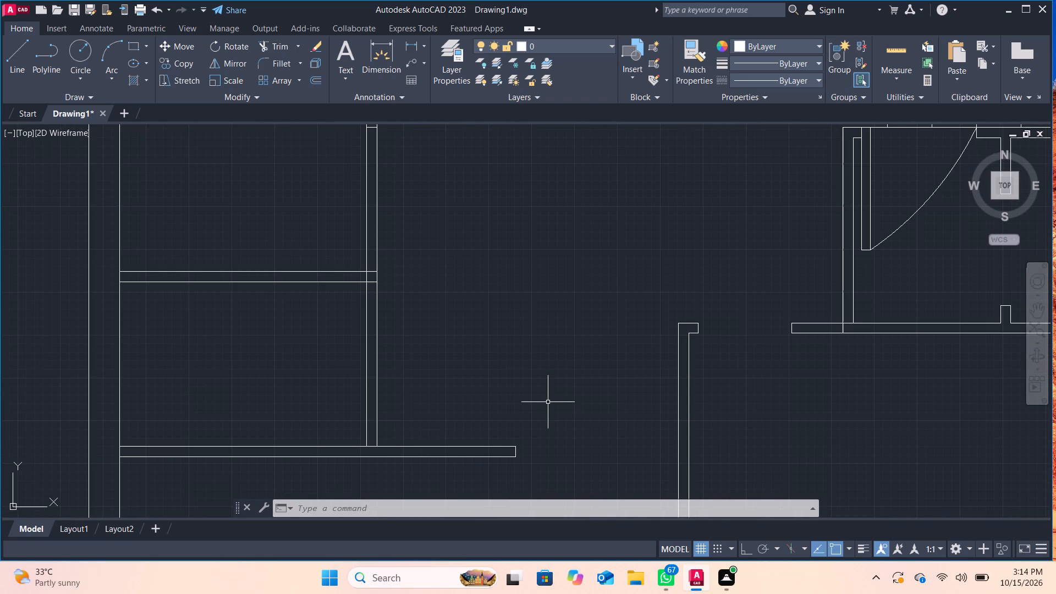
middle_drag(548, 402, 548, 432)
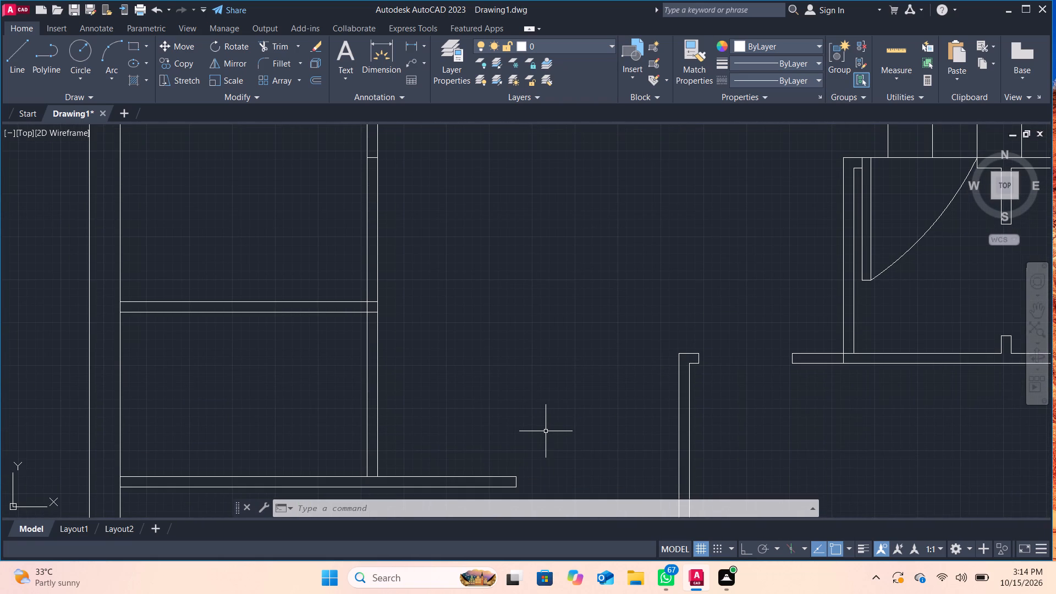
scroll(510, 403, down, 1)
middle_drag(512, 398, 519, 481)
scroll(515, 439, down, 1)
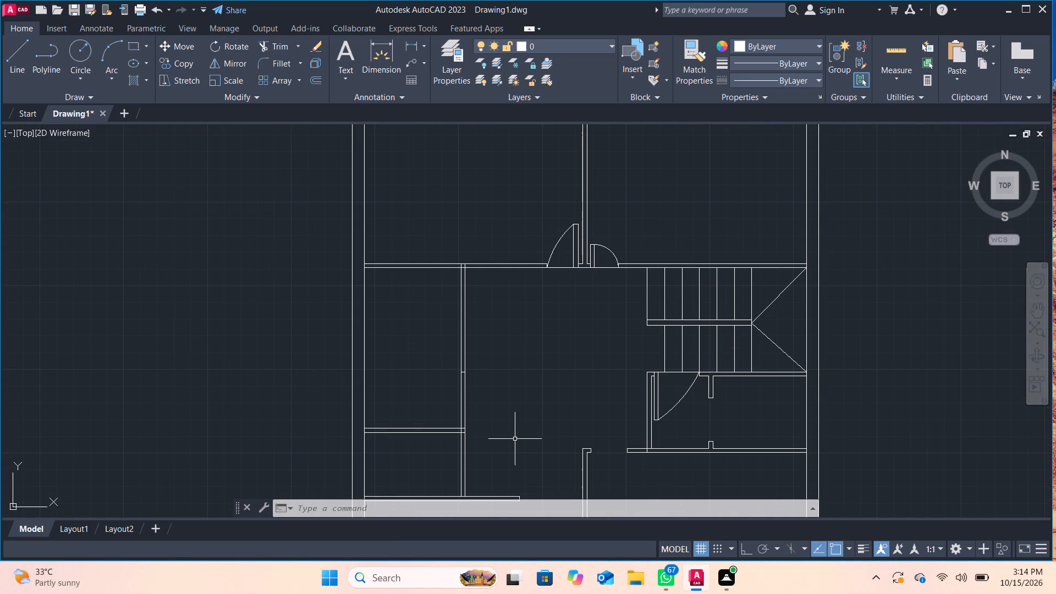
Draw a jamb line across the vertical partition of the left middle room, just above that room's lower partition.
scroll(490, 431, up, 2)
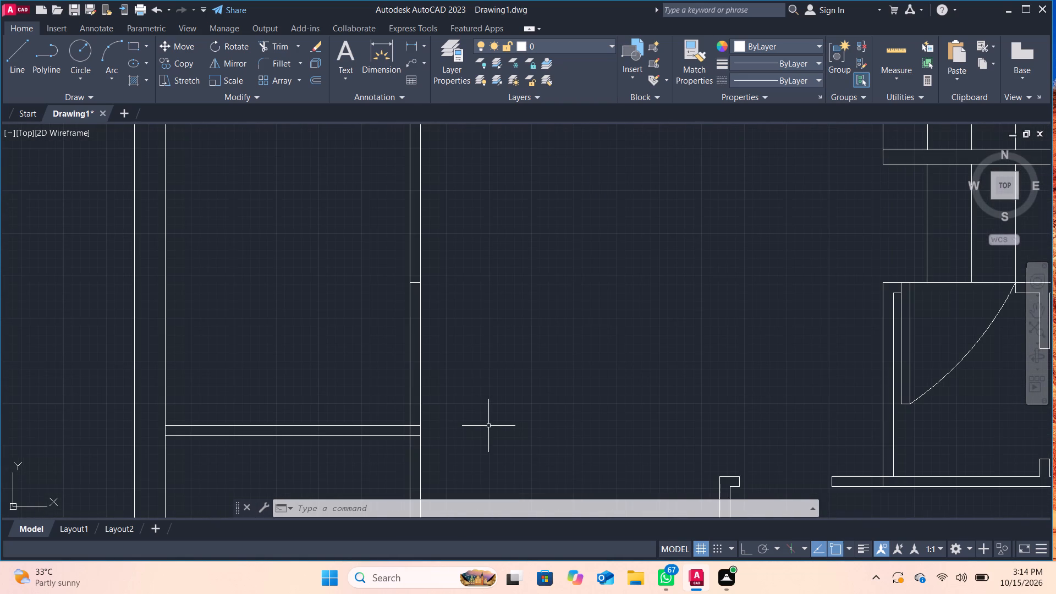
click(10, 70)
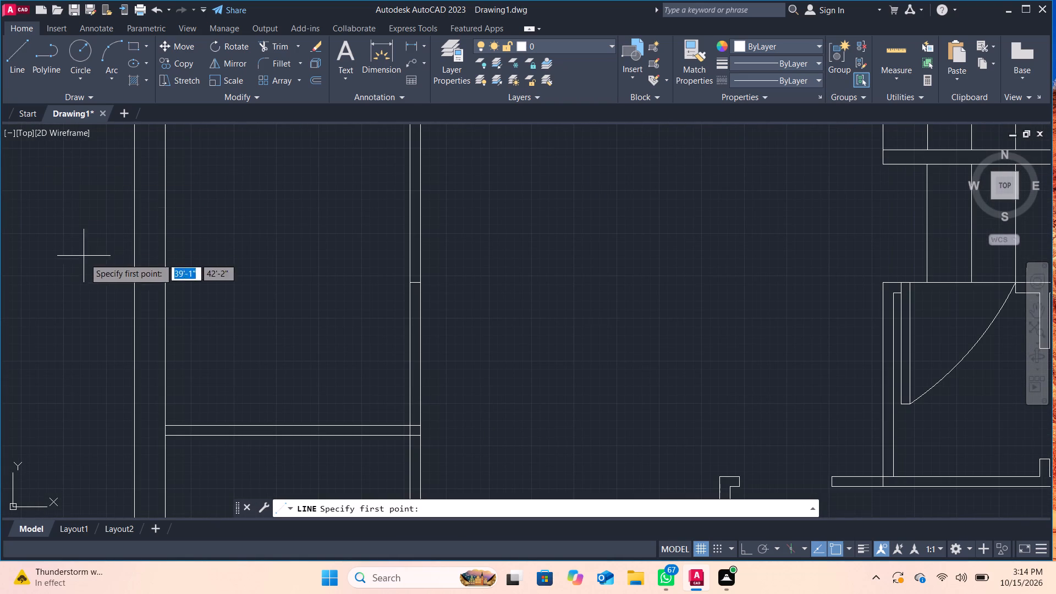
scroll(289, 389, up, 2)
scroll(559, 415, down, 1)
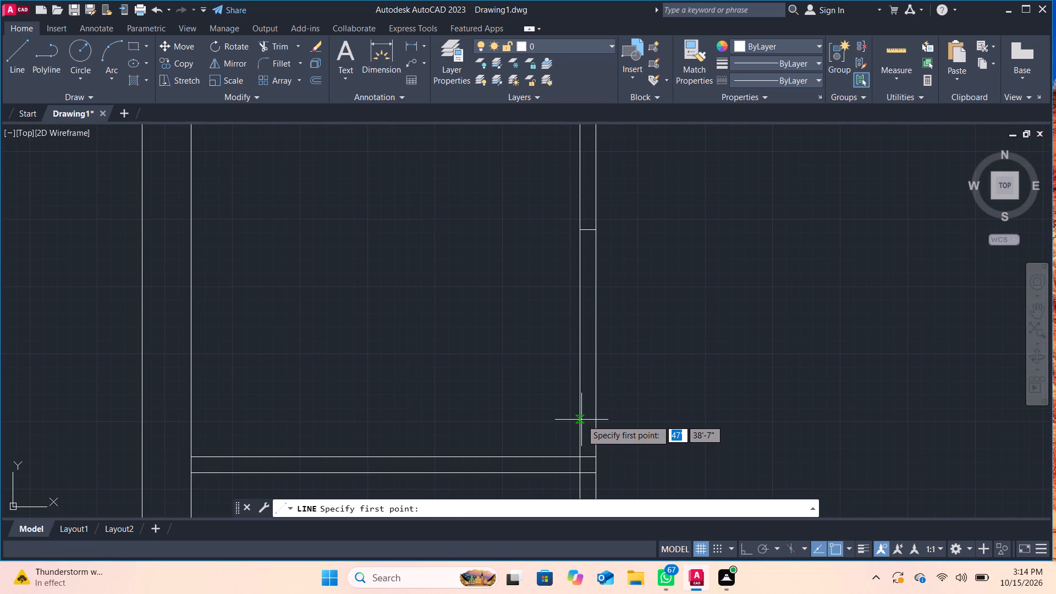
click(579, 420)
click(595, 420)
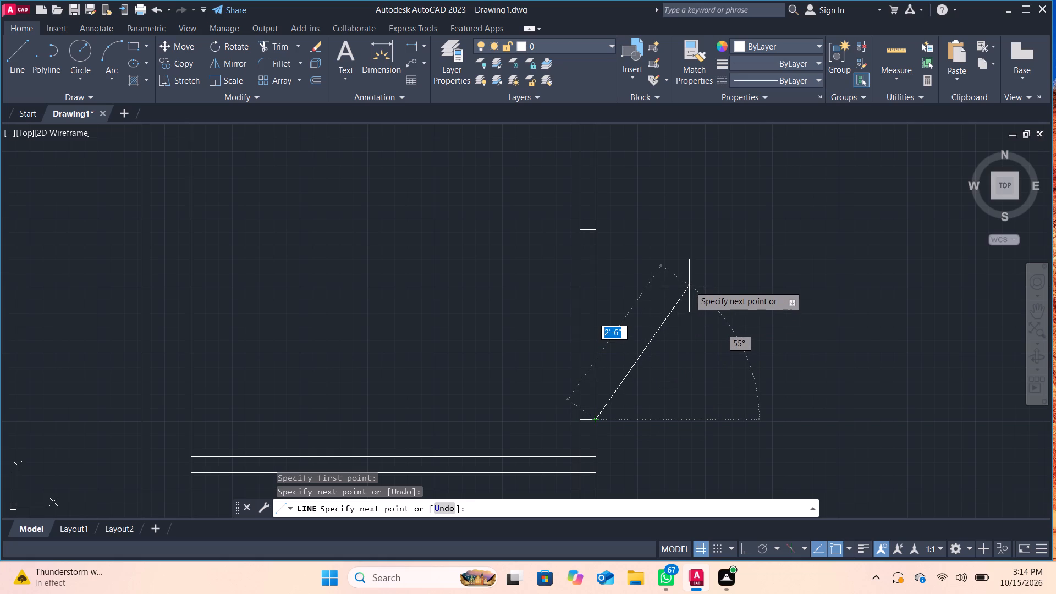
key(Return)
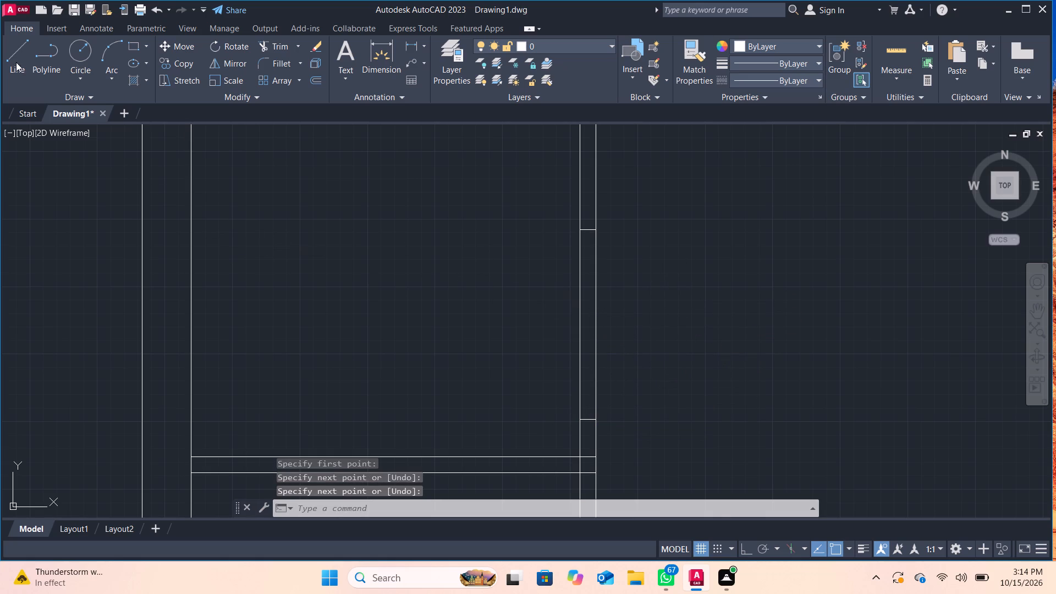
Trim both faces of the left middle room's vertical partition between the two jamb lines to open the doorway.
click(16, 62)
click(273, 48)
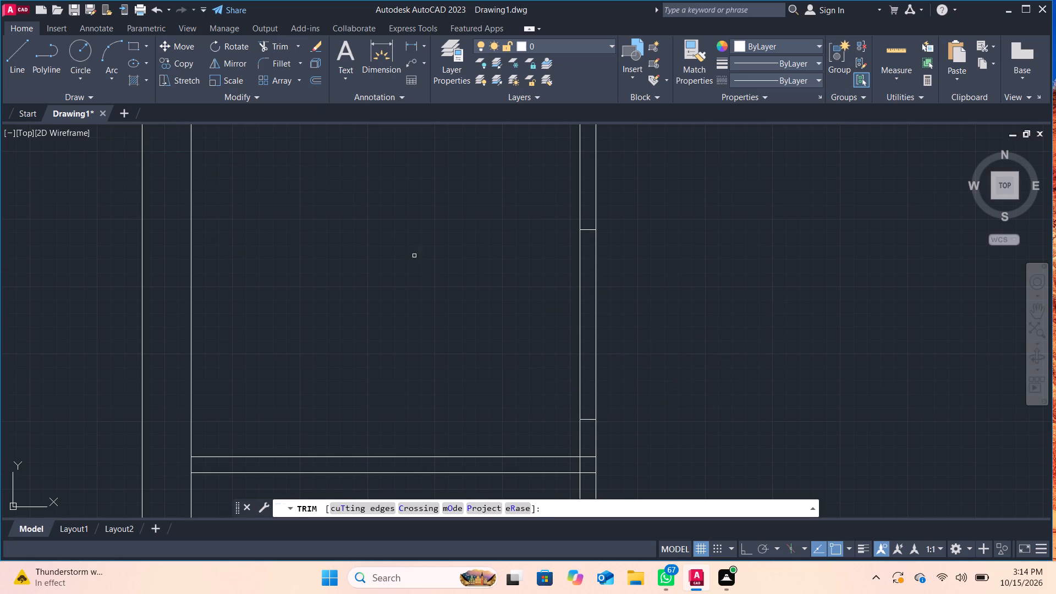
drag(503, 325, 679, 337)
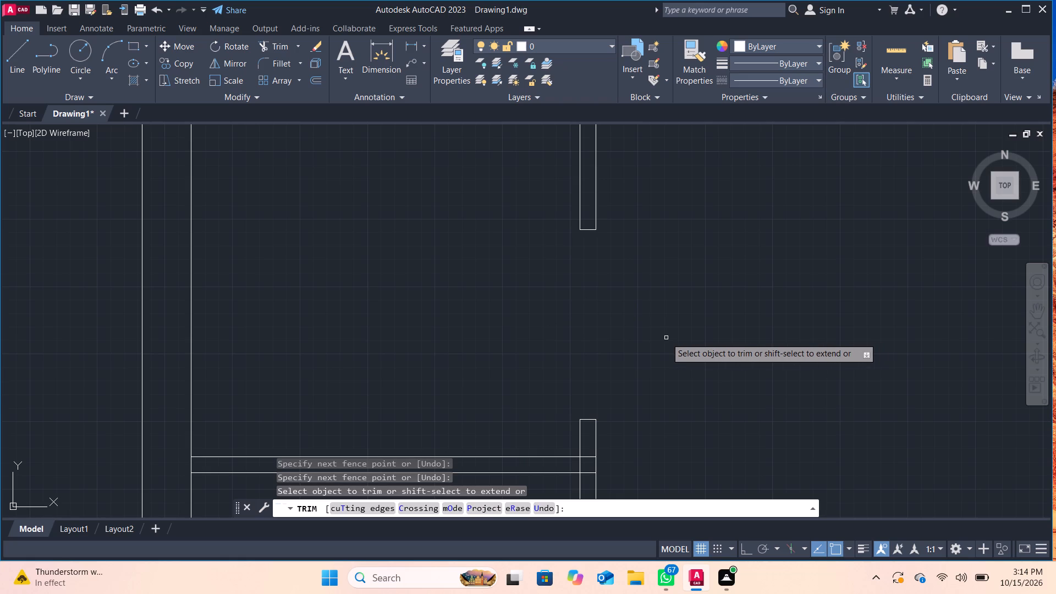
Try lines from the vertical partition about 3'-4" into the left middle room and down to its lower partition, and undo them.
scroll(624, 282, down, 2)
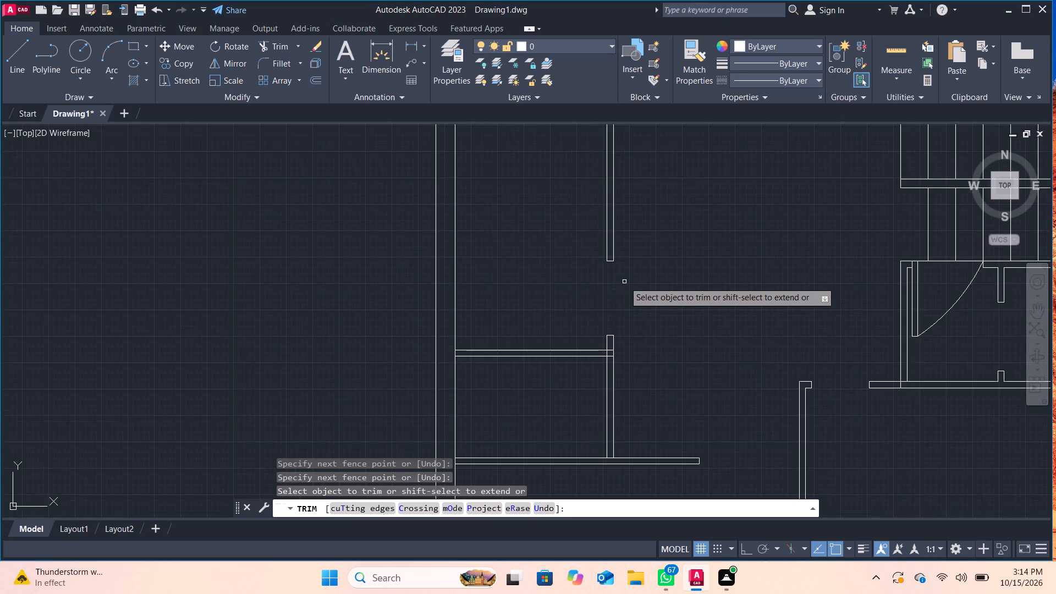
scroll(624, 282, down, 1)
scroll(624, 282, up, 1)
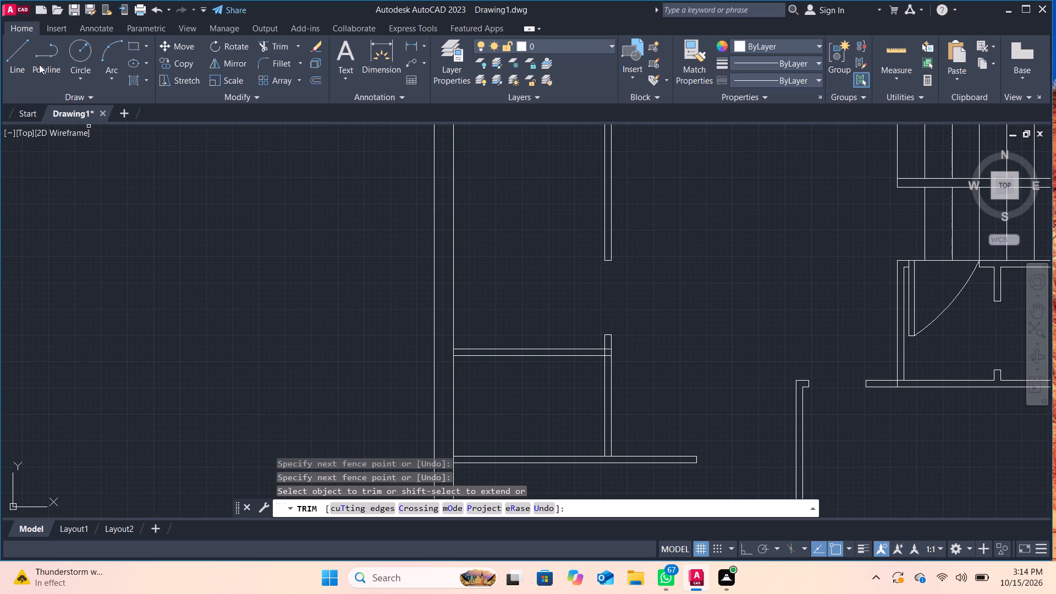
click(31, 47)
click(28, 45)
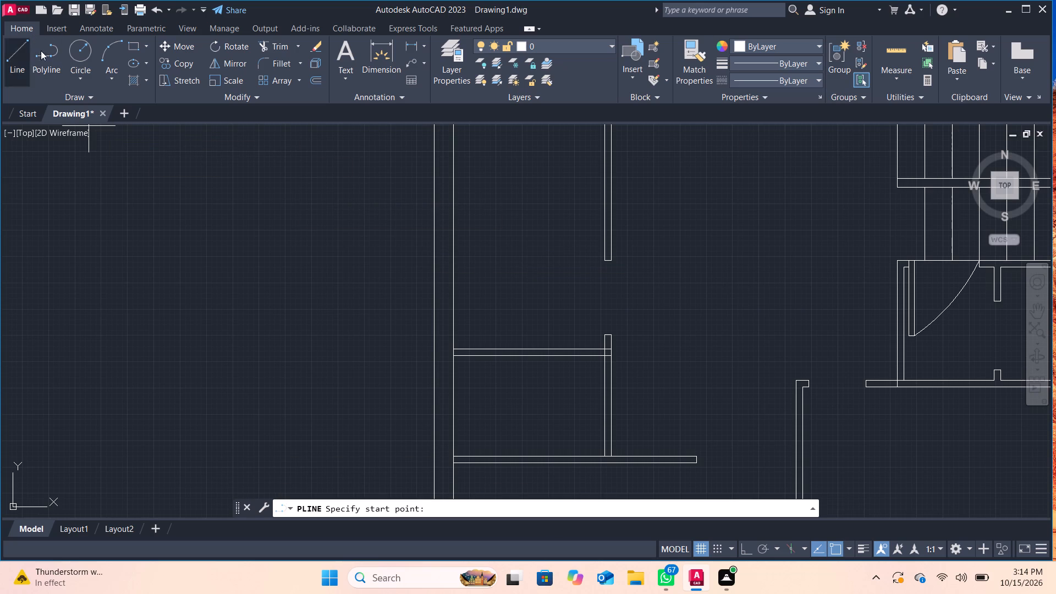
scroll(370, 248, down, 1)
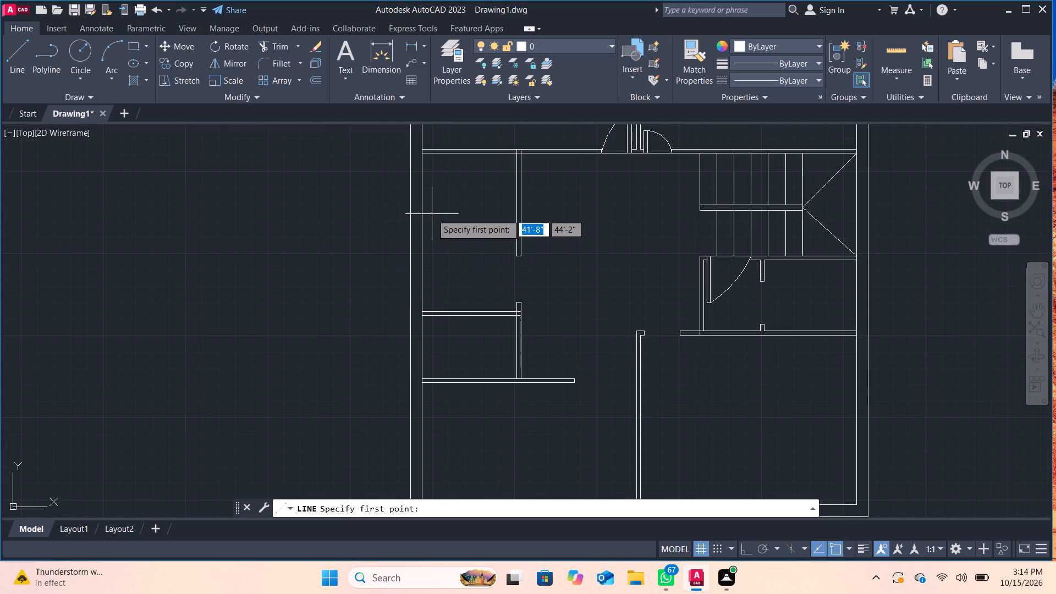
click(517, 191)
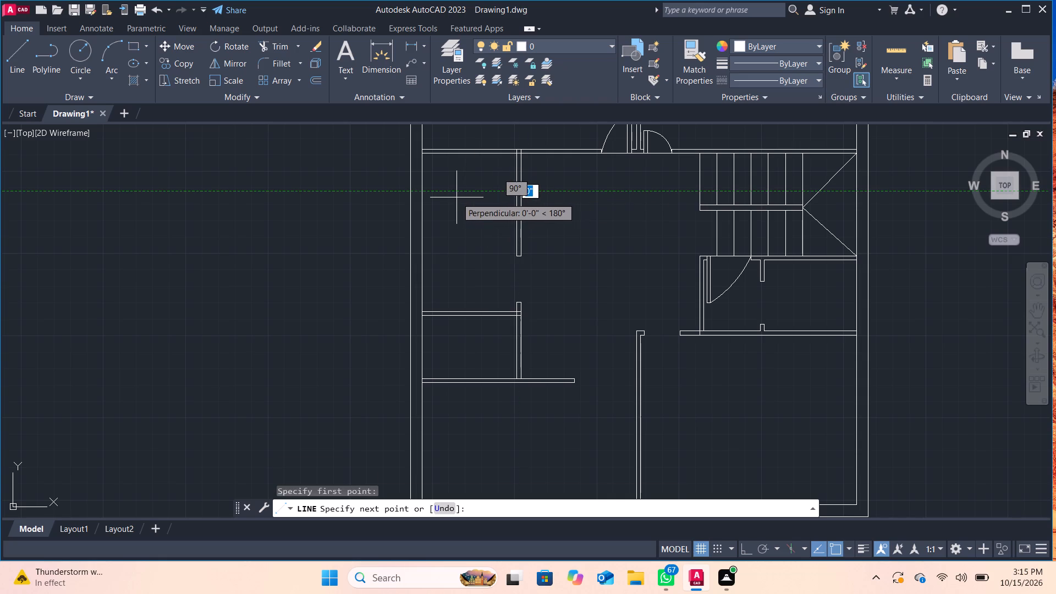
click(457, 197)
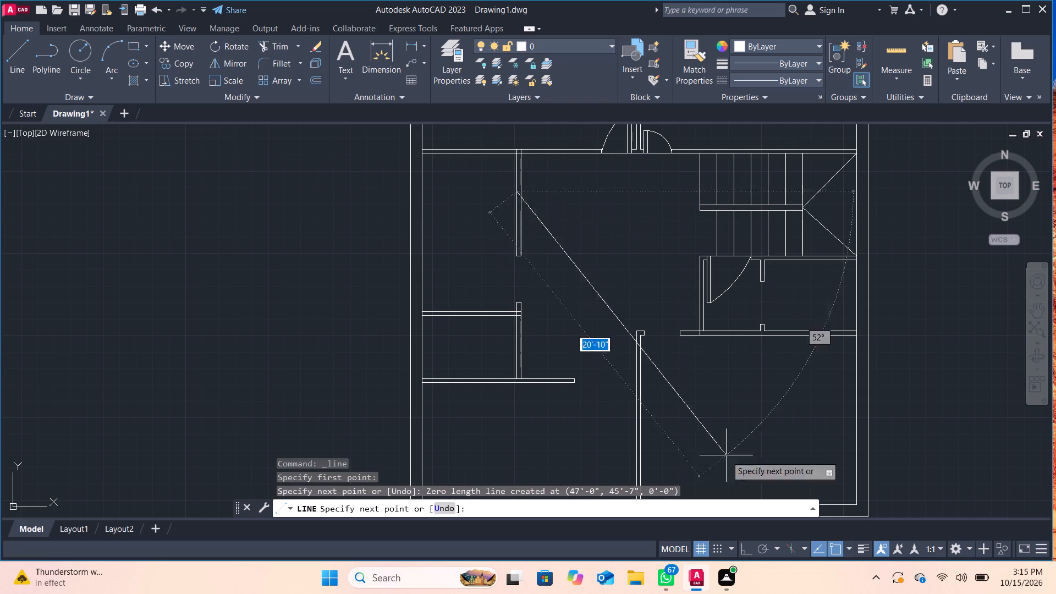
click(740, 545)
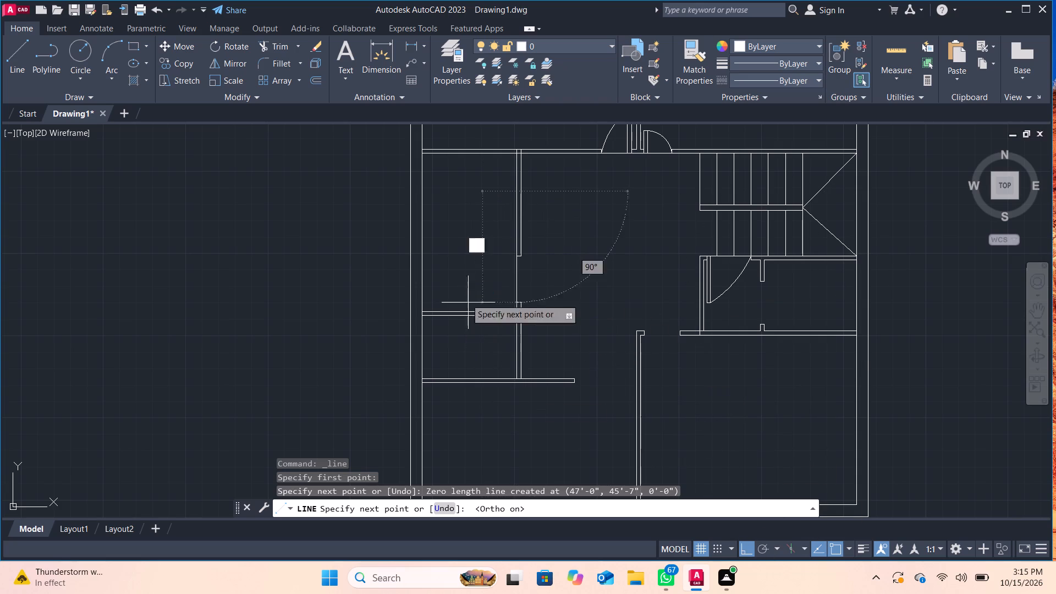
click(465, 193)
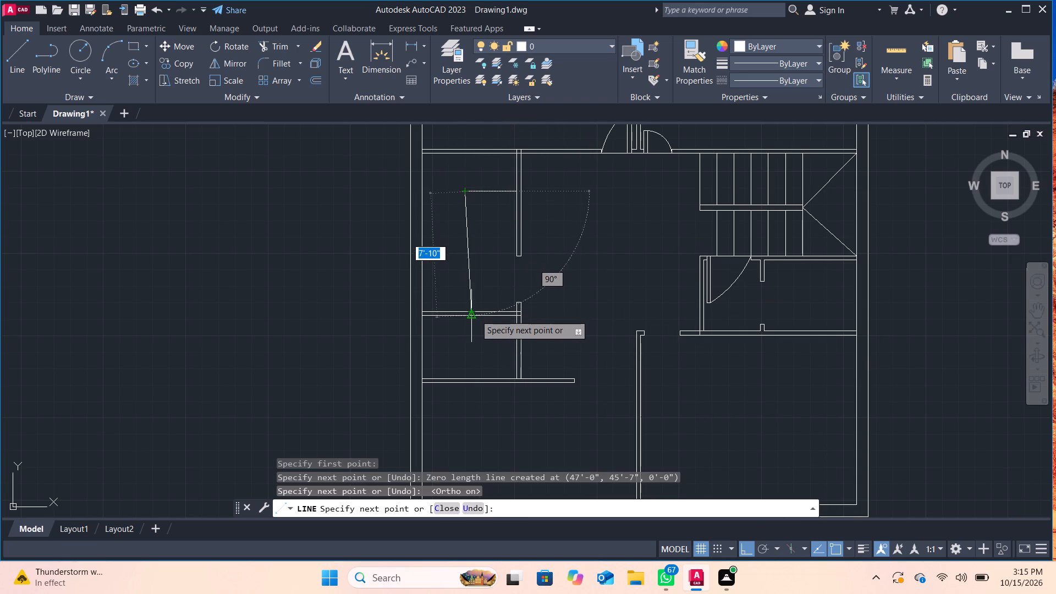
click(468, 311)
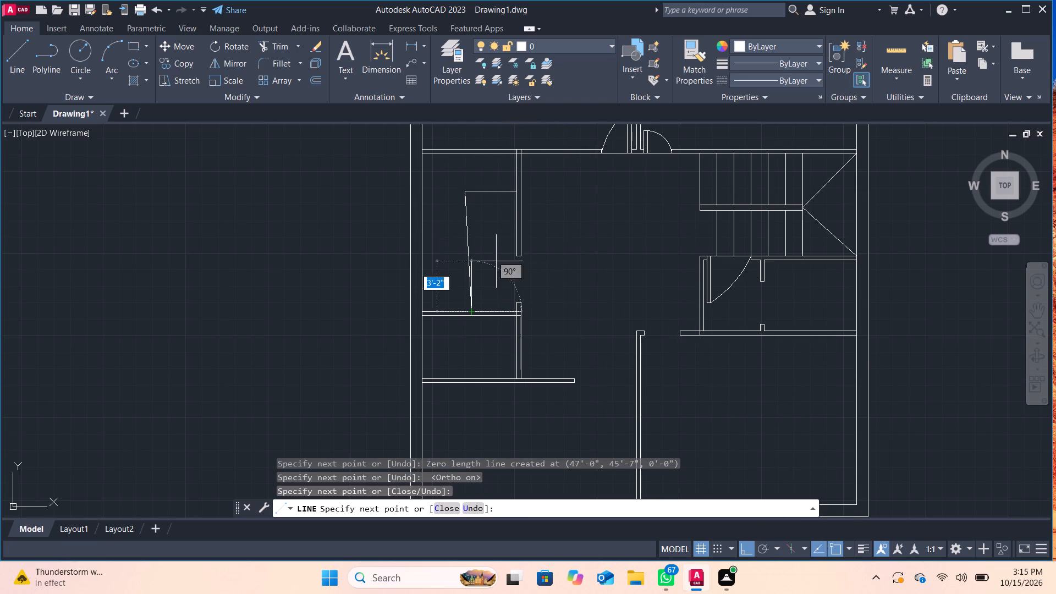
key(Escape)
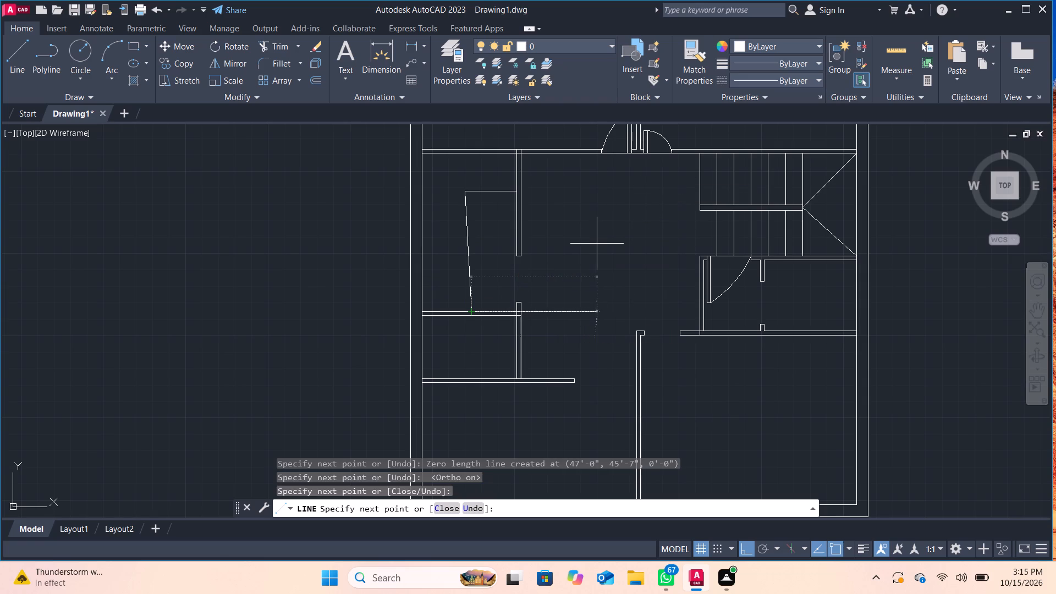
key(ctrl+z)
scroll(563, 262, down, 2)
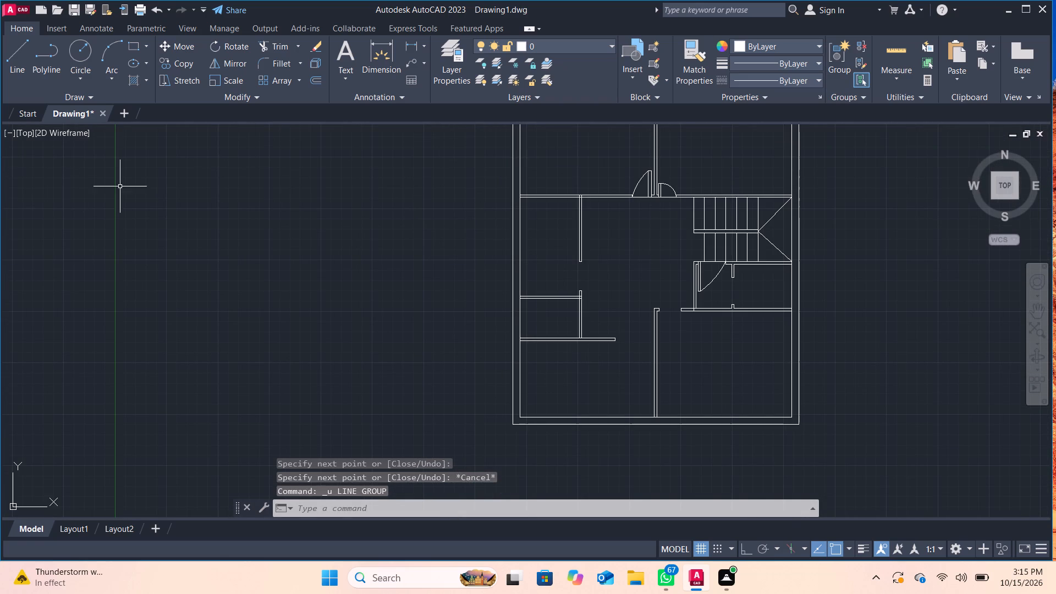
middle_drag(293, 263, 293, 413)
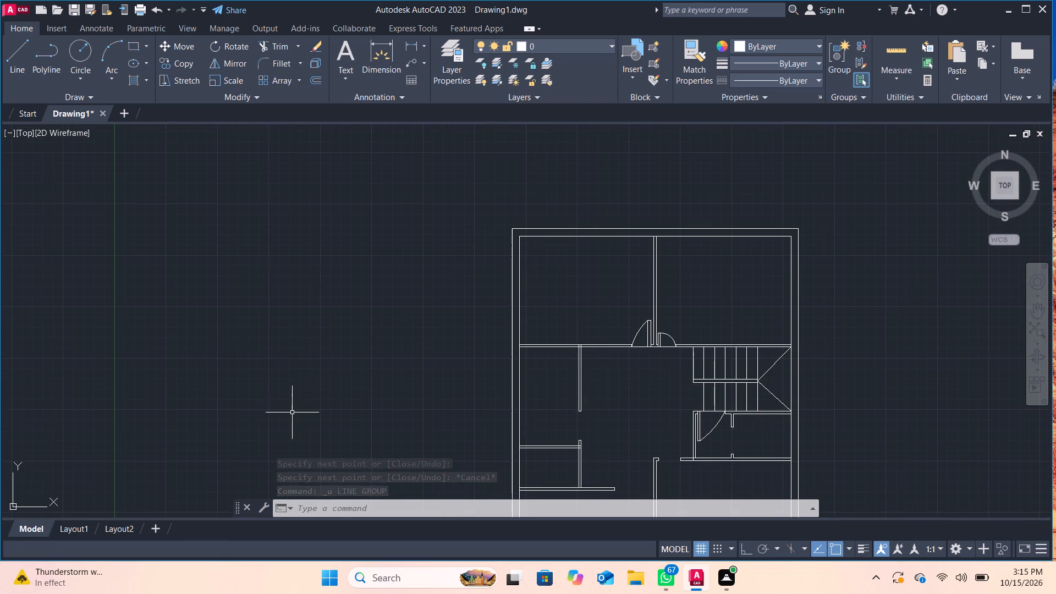
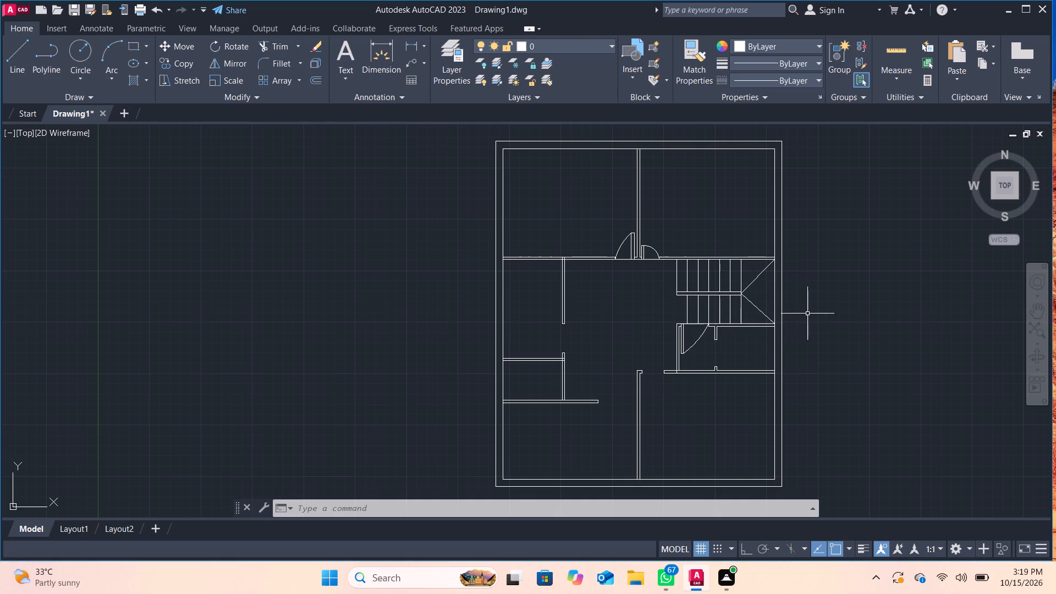
Look over the staircase, the middle rooms and the lower-left room to find the next wall to work on.
middle_drag(820, 304, 814, 360)
scroll(814, 346, up, 2)
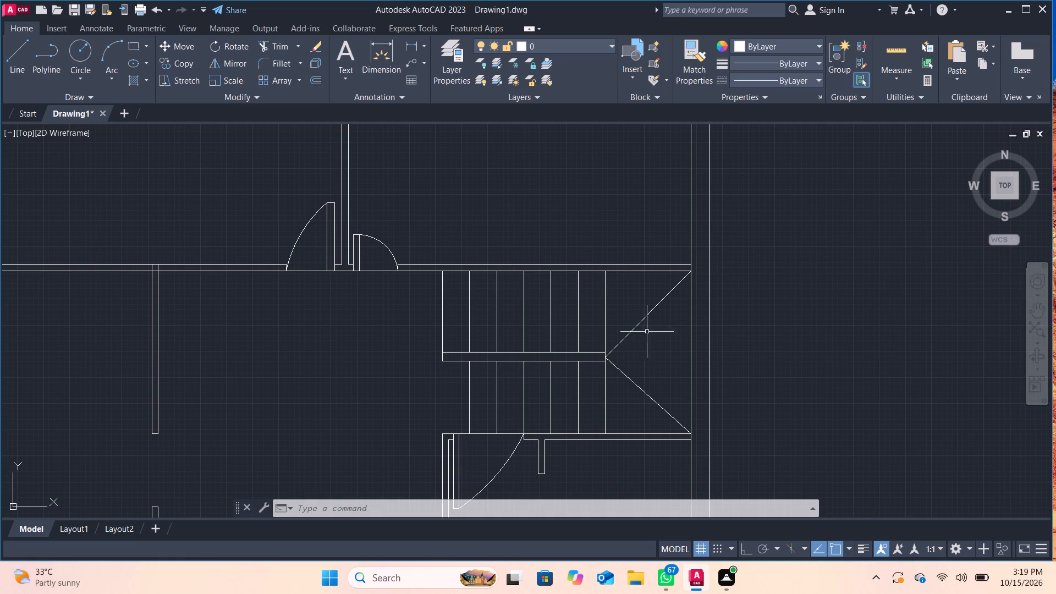
scroll(508, 312, down, 1)
middle_drag(507, 312, 758, 234)
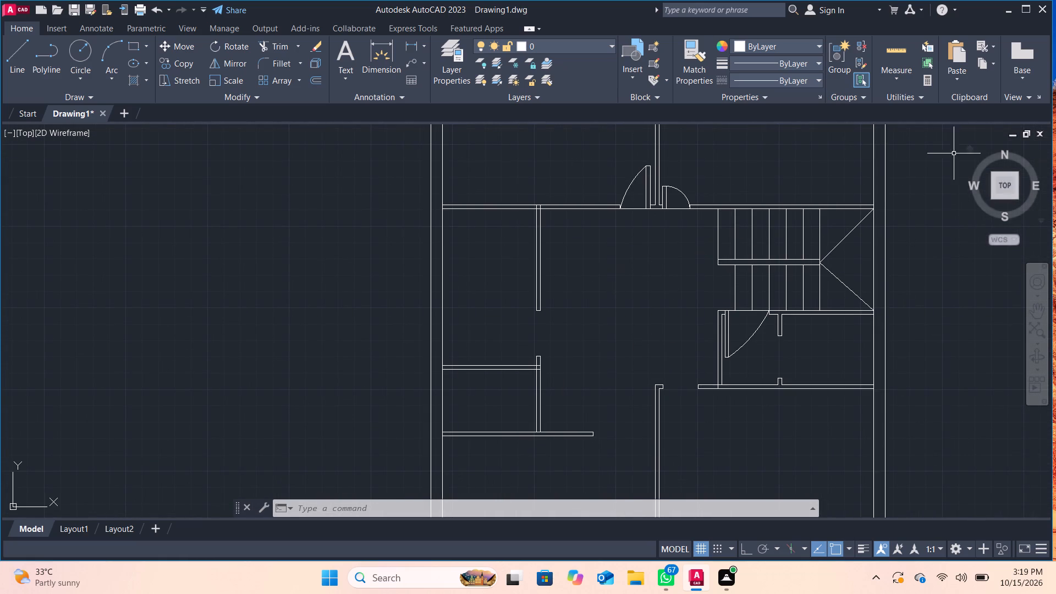
middle_drag(486, 264, 474, 181)
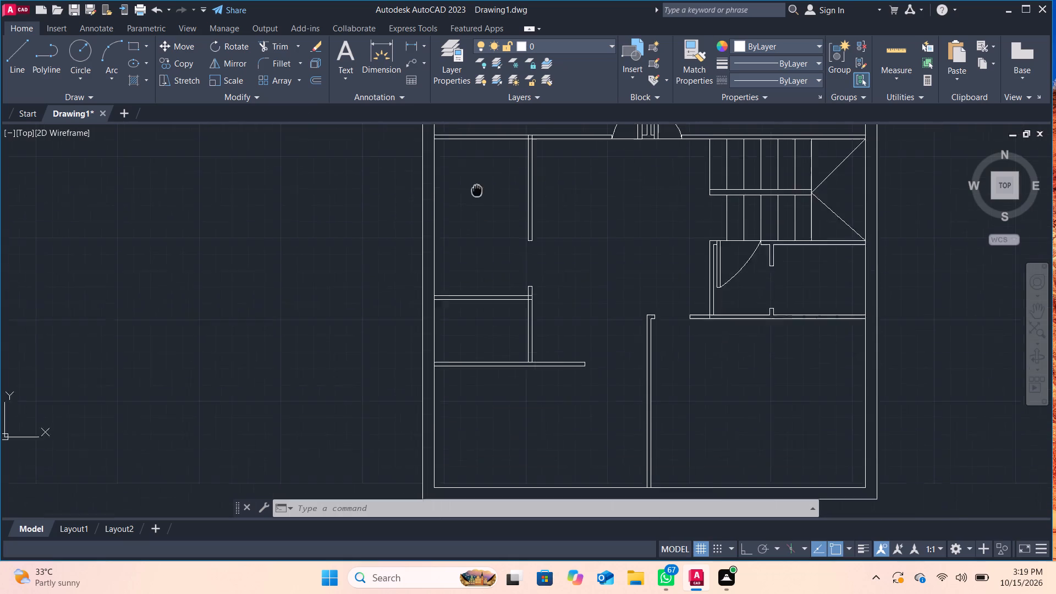
scroll(480, 230, down, 2)
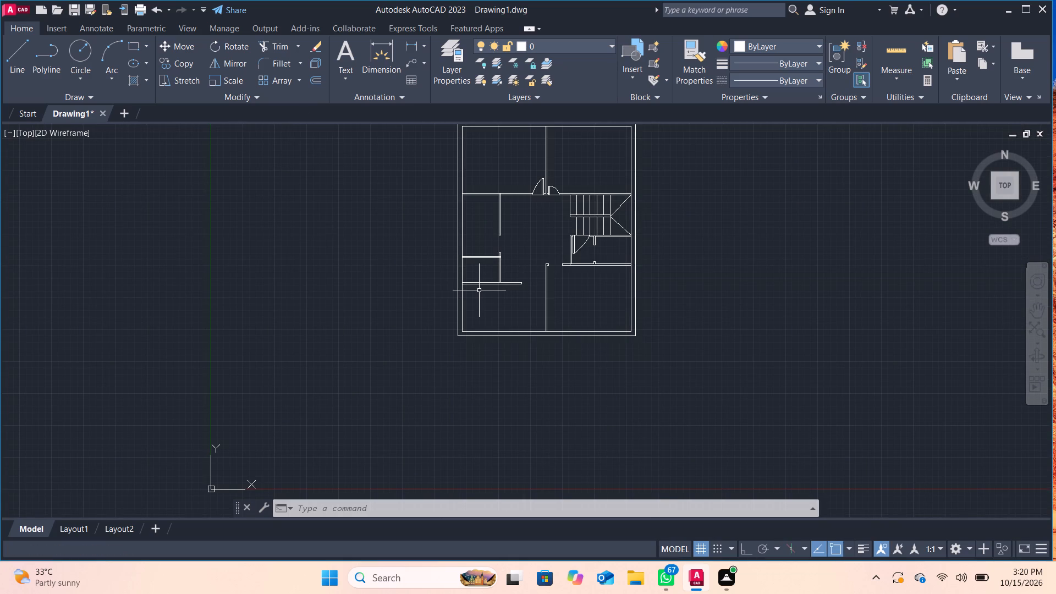
scroll(491, 351, up, 1)
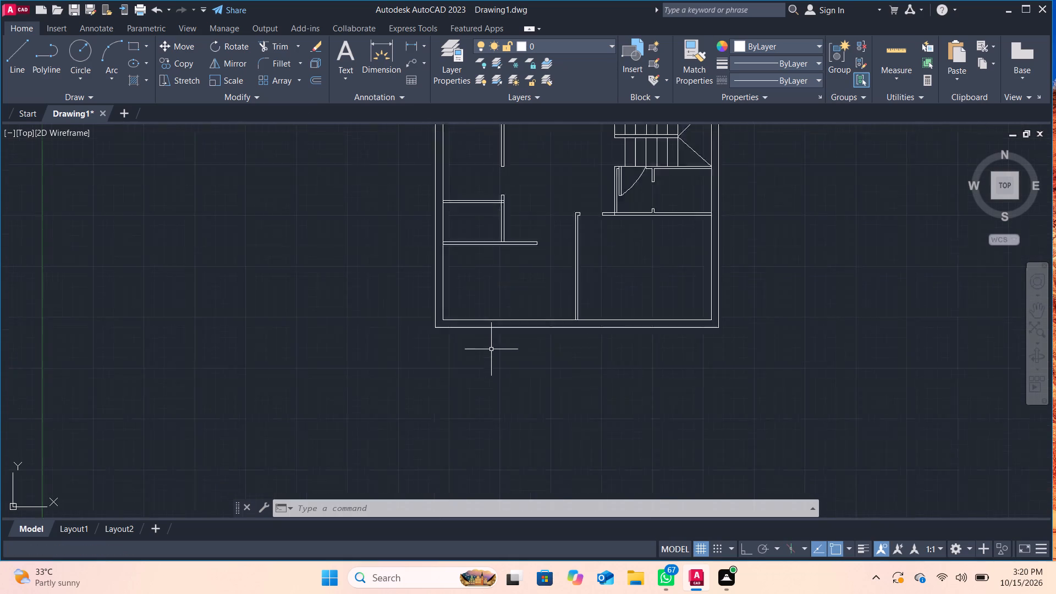
scroll(491, 348, up, 1)
middle_drag(477, 340, 474, 381)
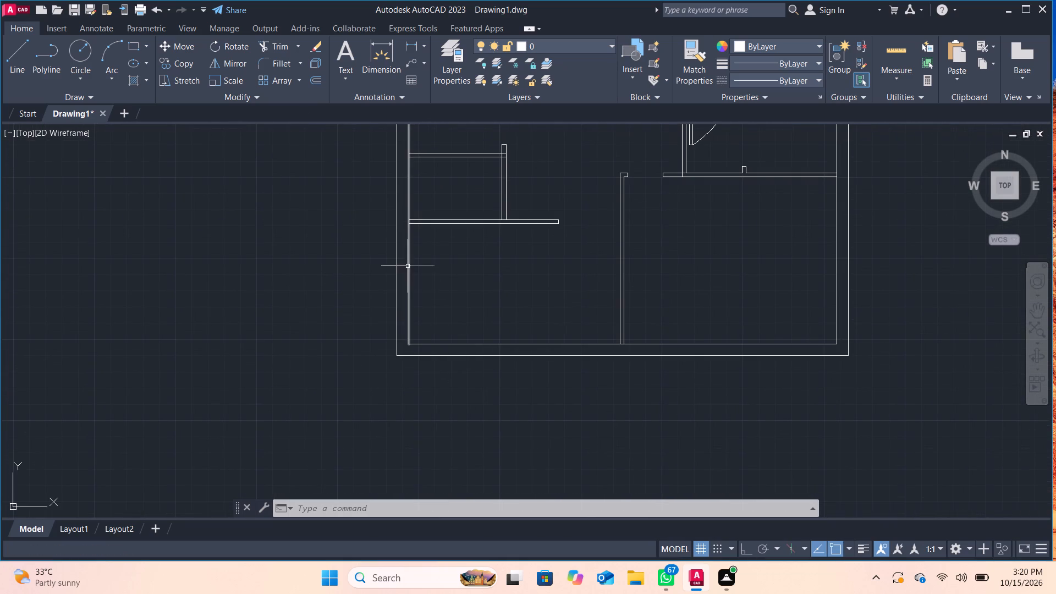
Draw a 9" line across the left outer wall, in line with the lower face of the lower-left room's upper partition.
click(28, 64)
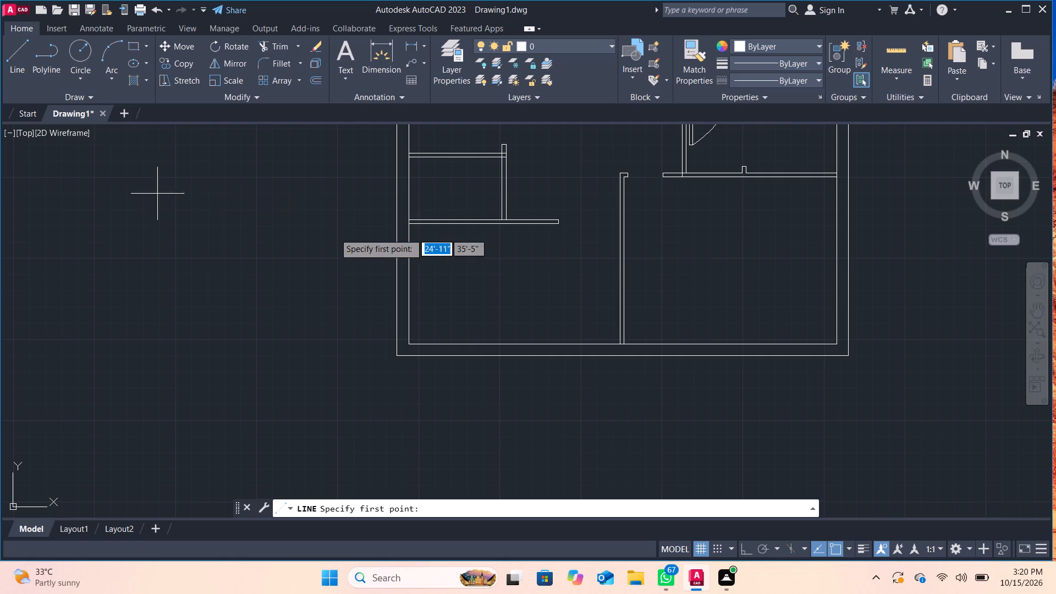
scroll(397, 241, up, 3)
click(425, 171)
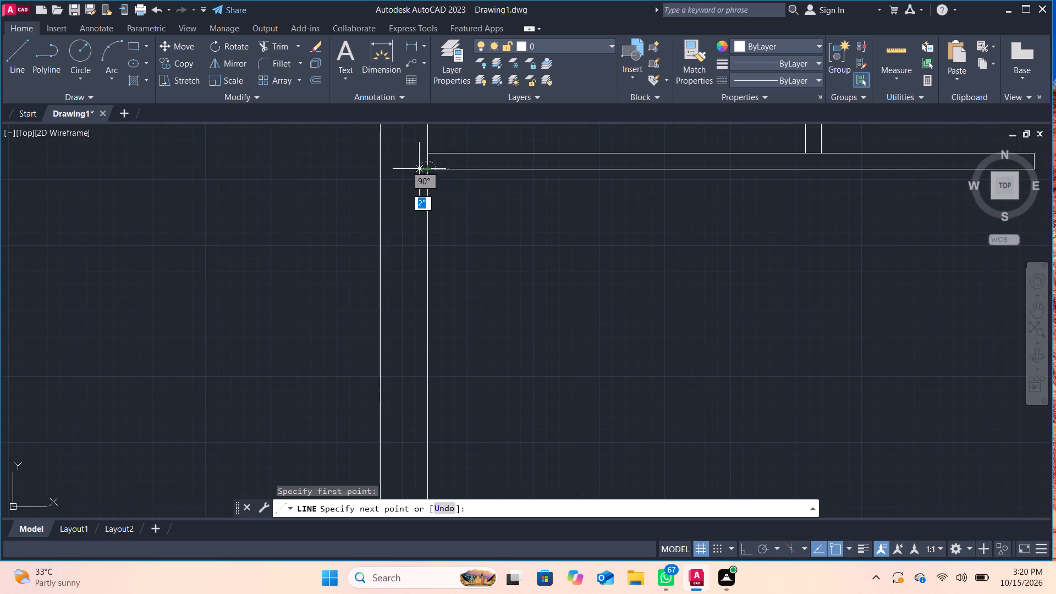
click(382, 168)
key(Return)
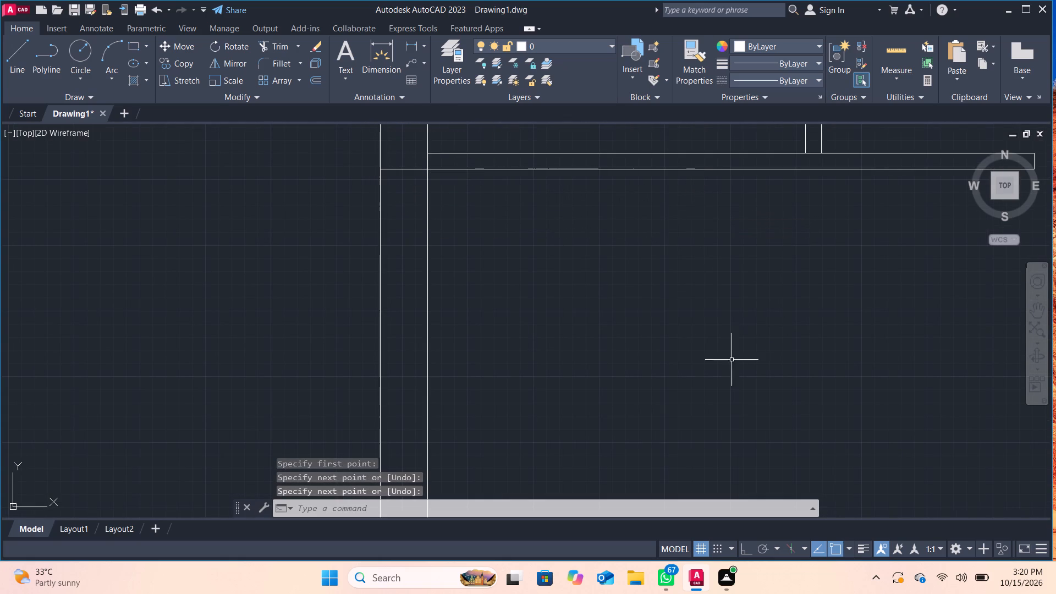
Turn Ortho on and draw a 9" vertical line across the bottom outer wall, continuing the left face of the lower vertical partition.
scroll(711, 389, down, 1)
click(751, 544)
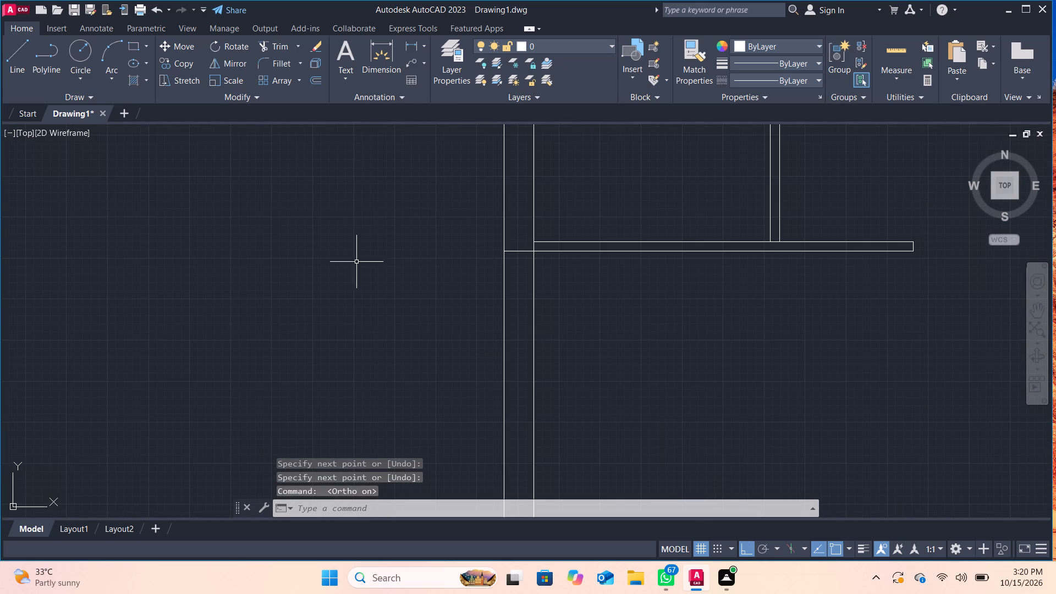
click(8, 63)
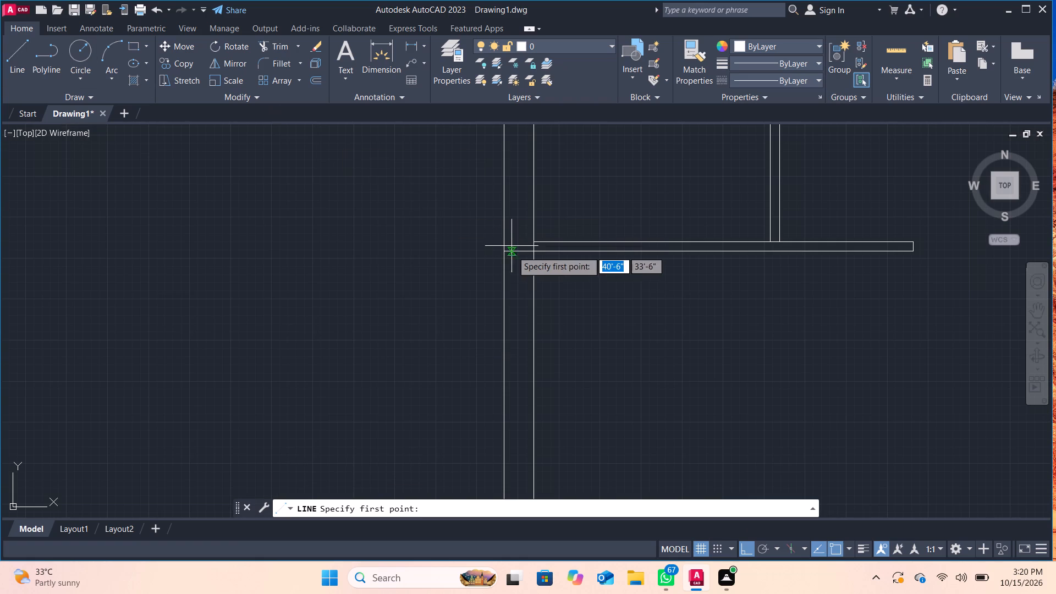
scroll(597, 312, down, 1)
middle_drag(597, 312, 562, 250)
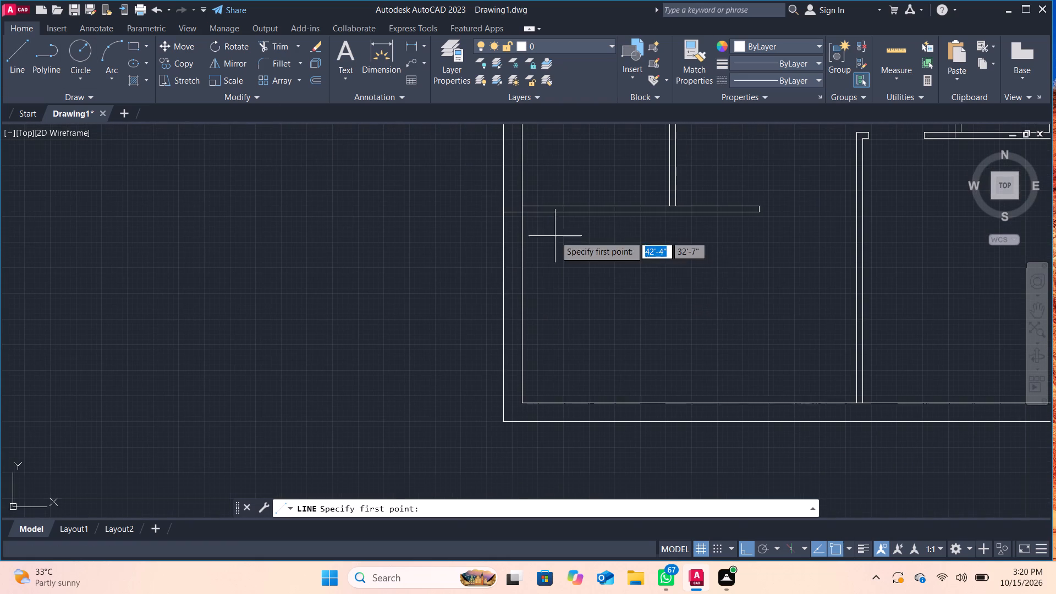
scroll(914, 372, up, 1)
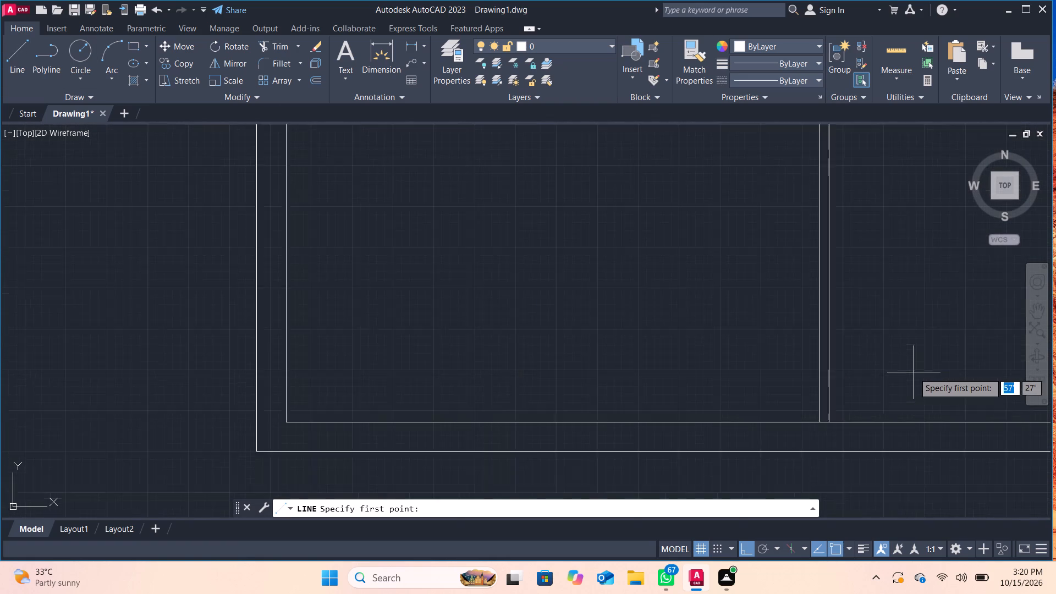
scroll(914, 372, up, 1)
middle_drag(713, 411, 675, 324)
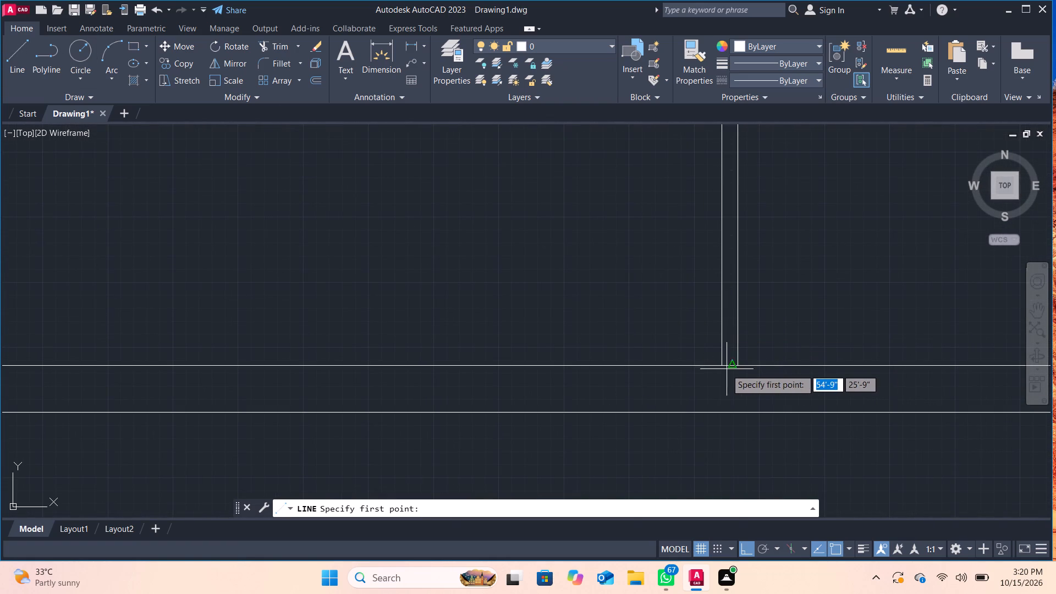
click(721, 365)
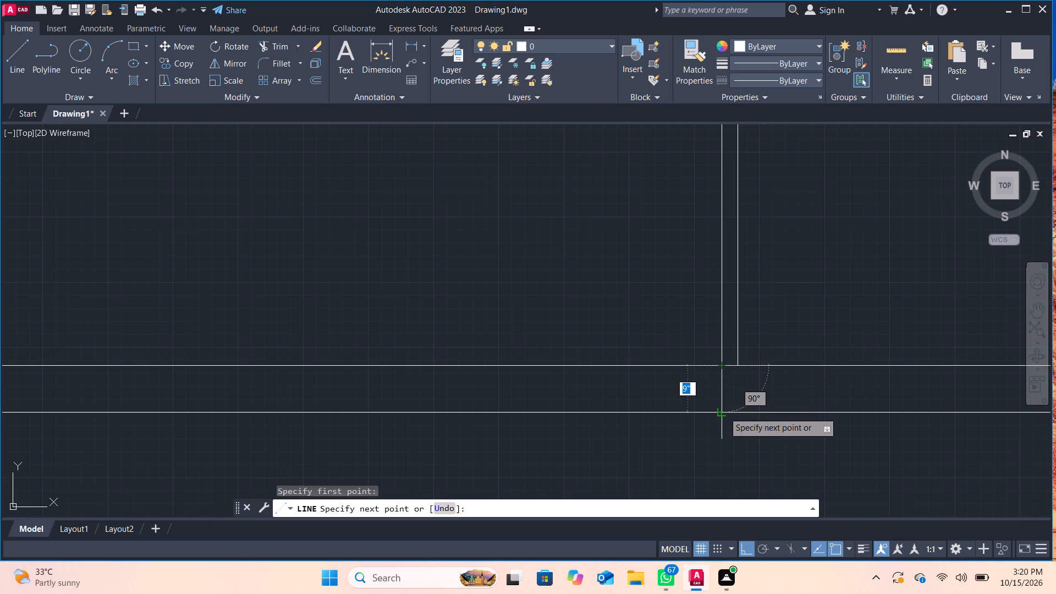
click(724, 412)
key(Return)
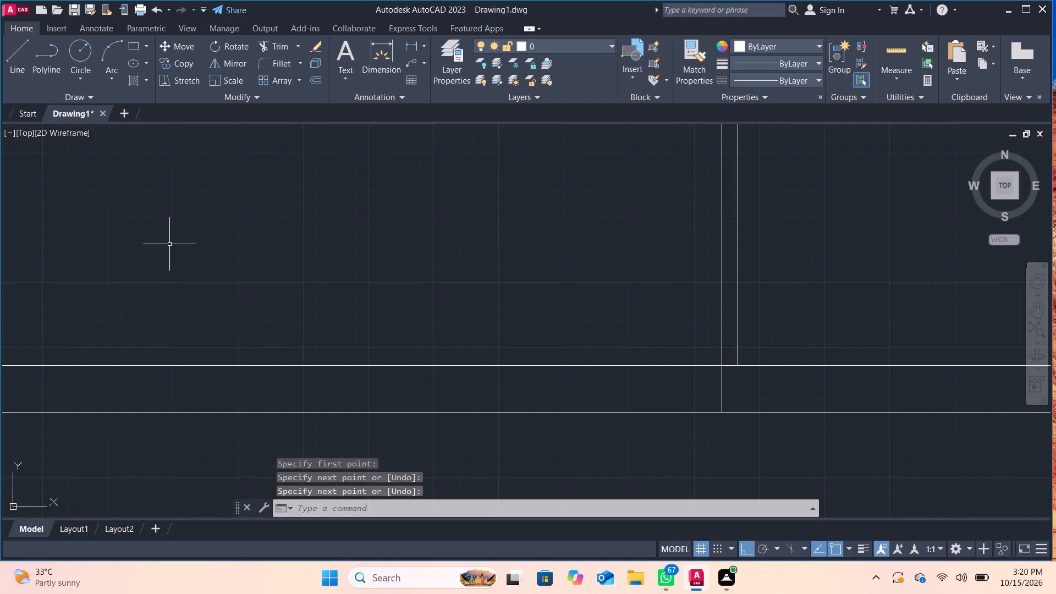
Trim away the inner faces of the left and bottom outer walls around the lower-left room, up to the two 9" lines.
scroll(166, 252, down, 1)
middle_drag(19, 250, 405, 302)
scroll(405, 302, down, 1)
middle_drag(405, 303, 405, 316)
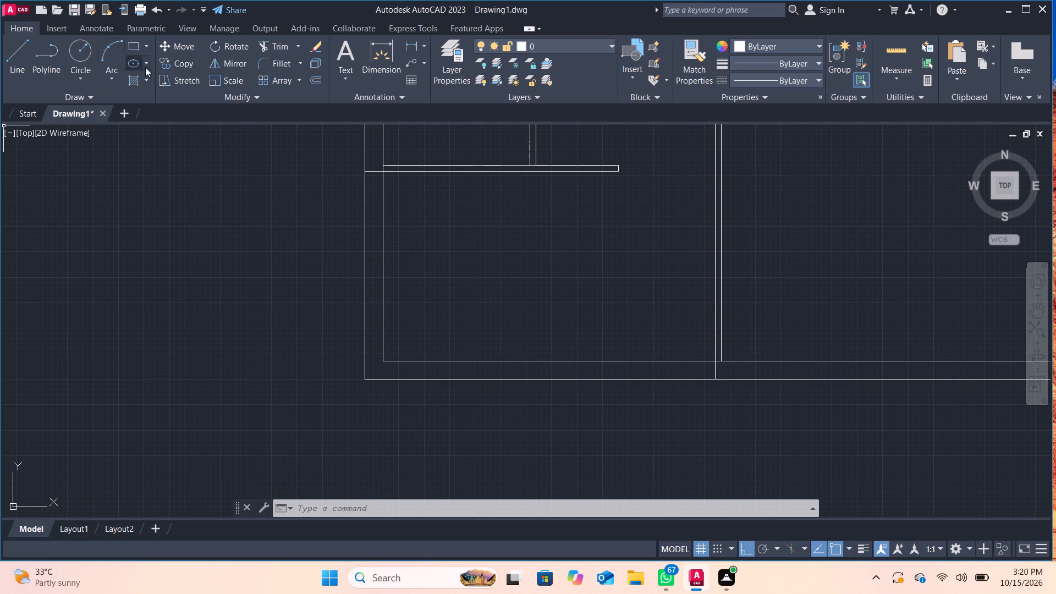
click(277, 49)
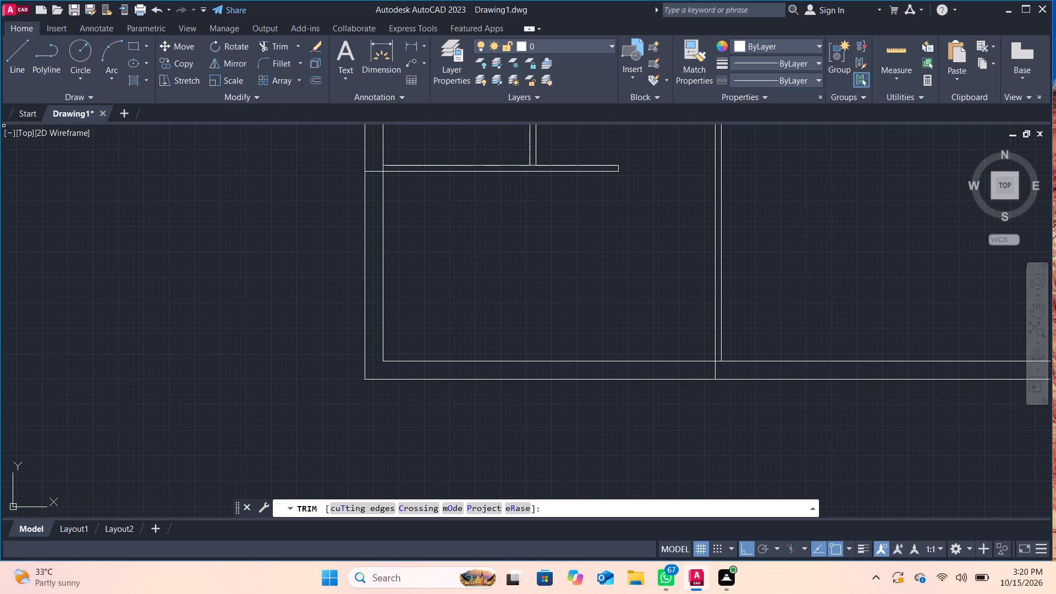
click(382, 233)
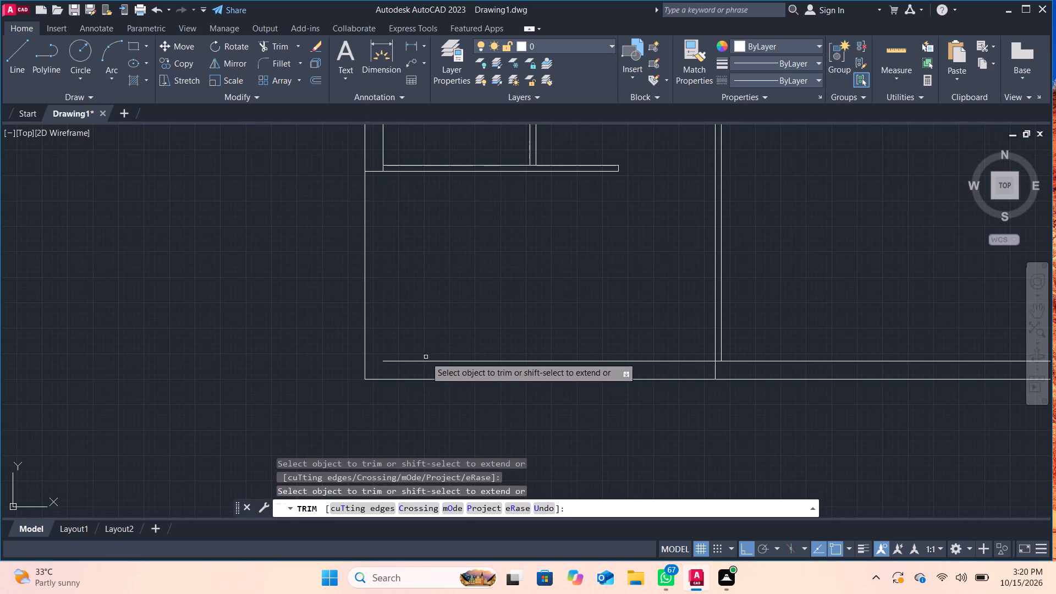
click(425, 358)
click(416, 362)
middle_drag(410, 278, 404, 288)
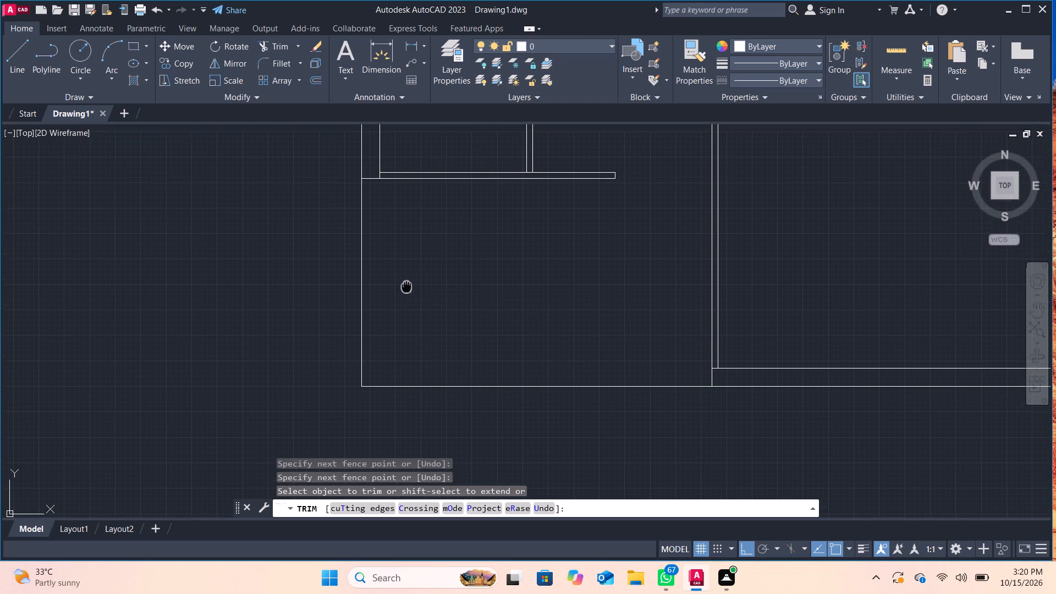
middle_drag(404, 288, 400, 294)
scroll(399, 294, down, 1)
scroll(398, 293, up, 1)
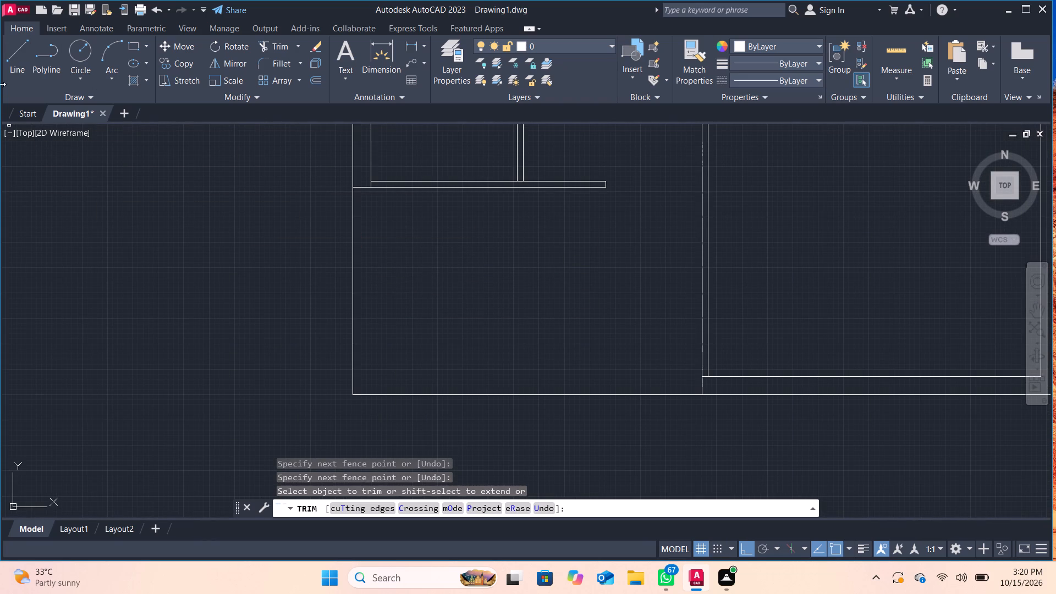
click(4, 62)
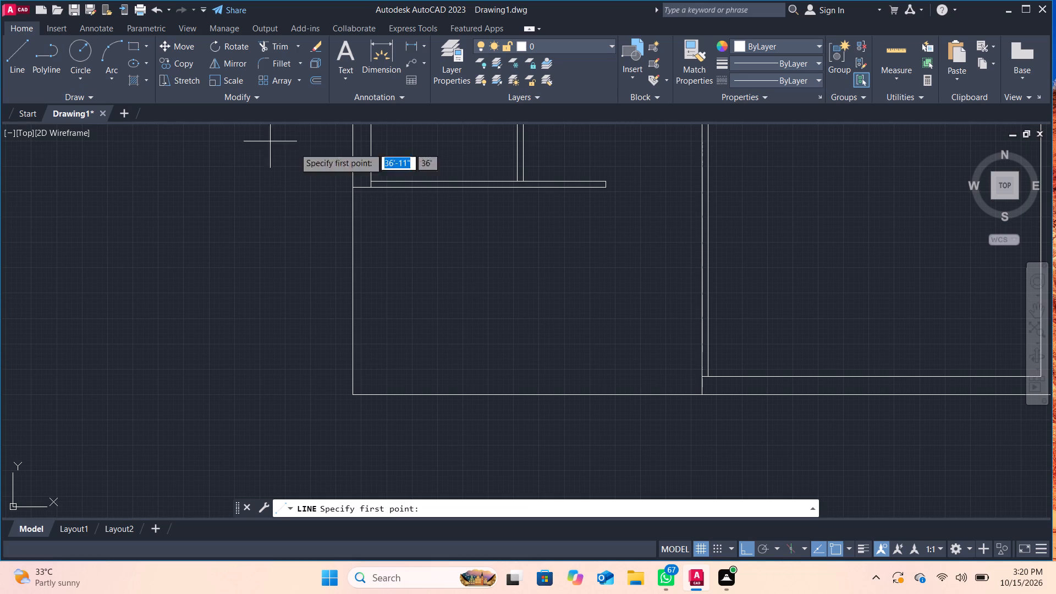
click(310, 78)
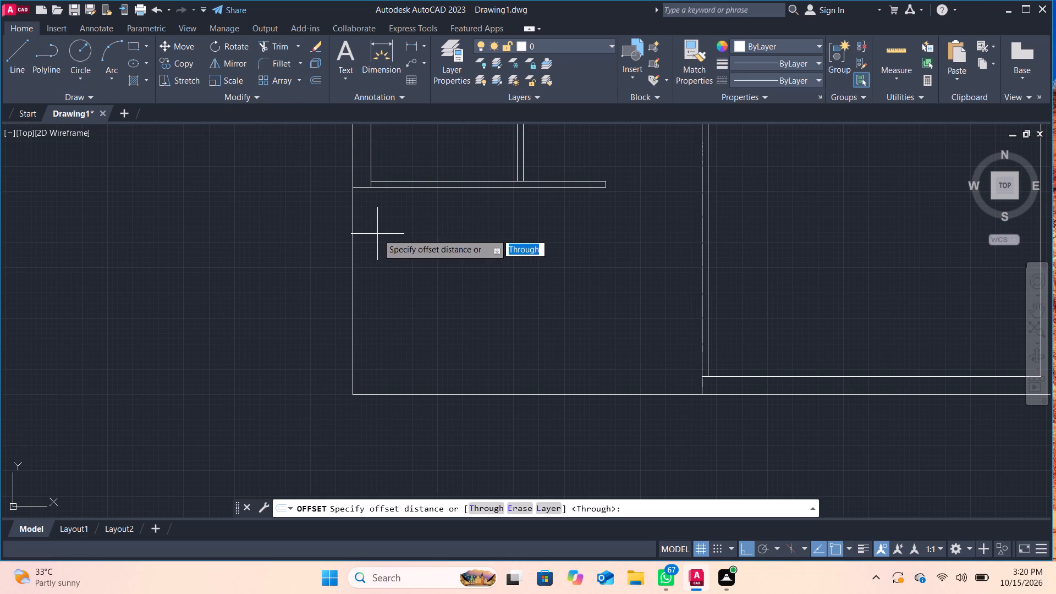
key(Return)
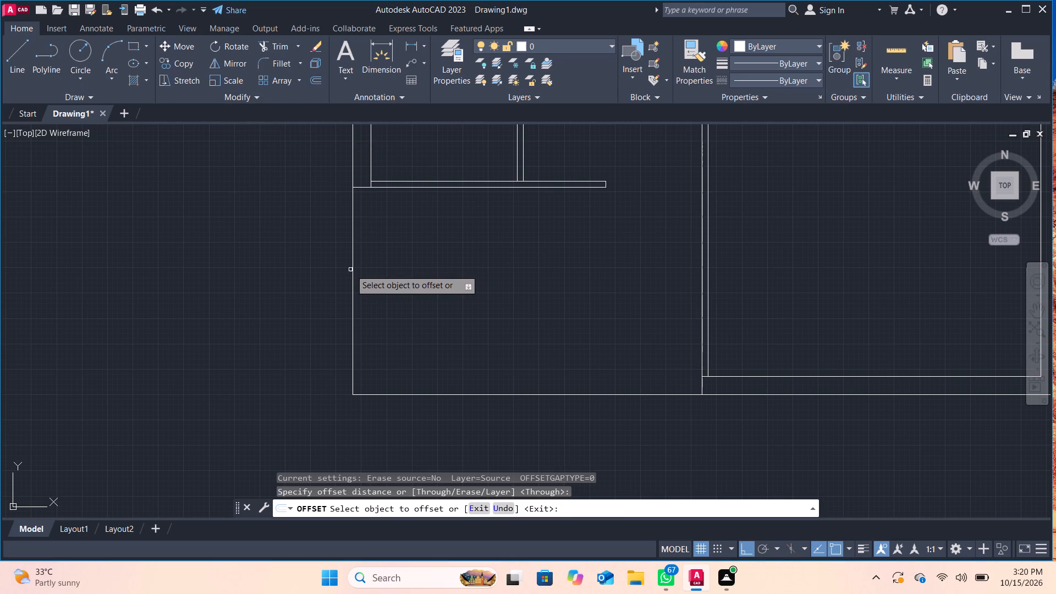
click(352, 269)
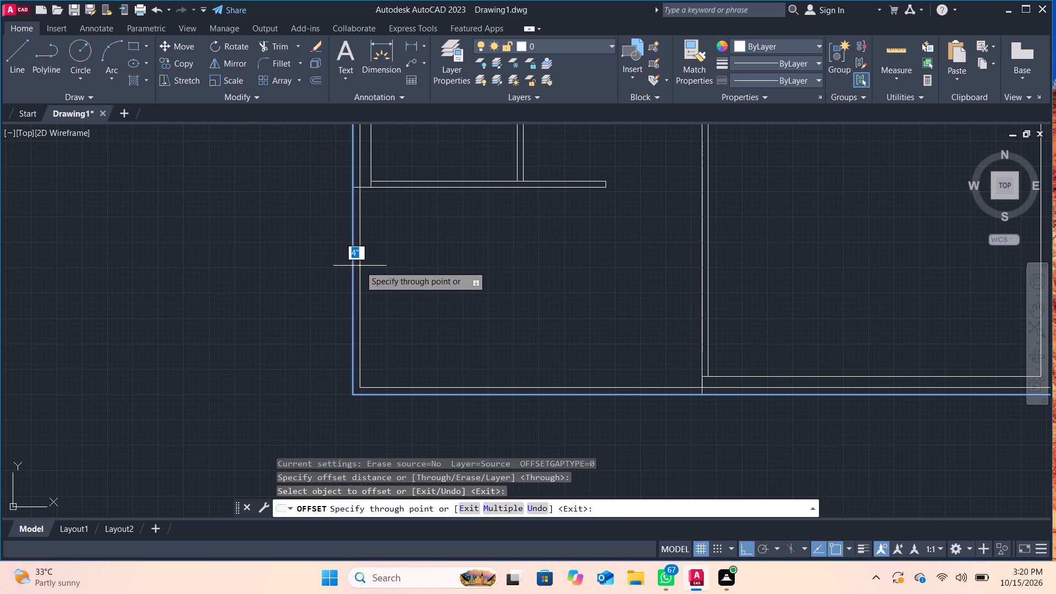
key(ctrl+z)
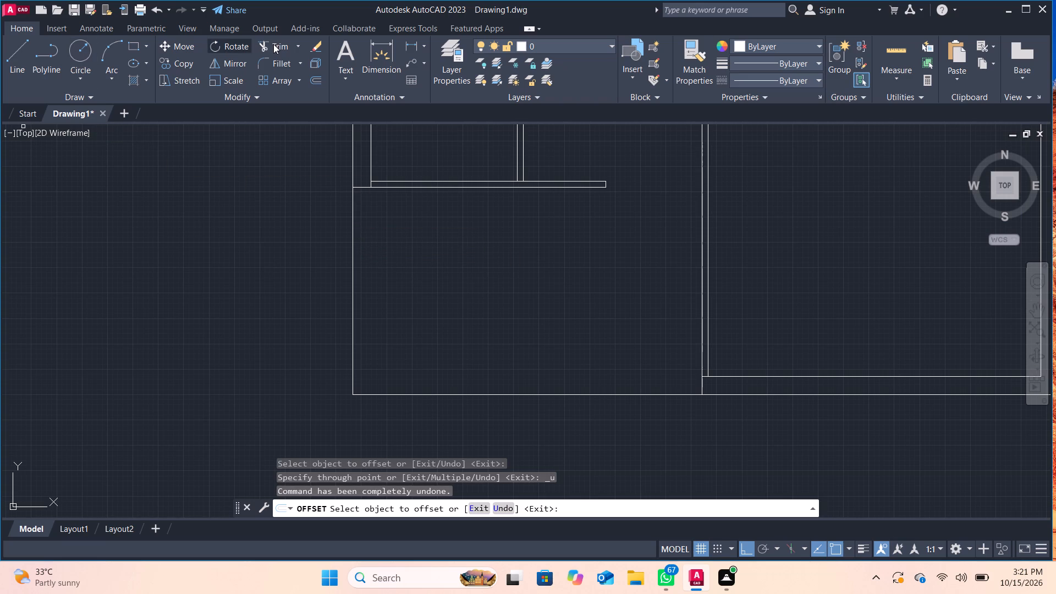
Offset the outer outline of the floor plan 2" inward.
click(310, 80)
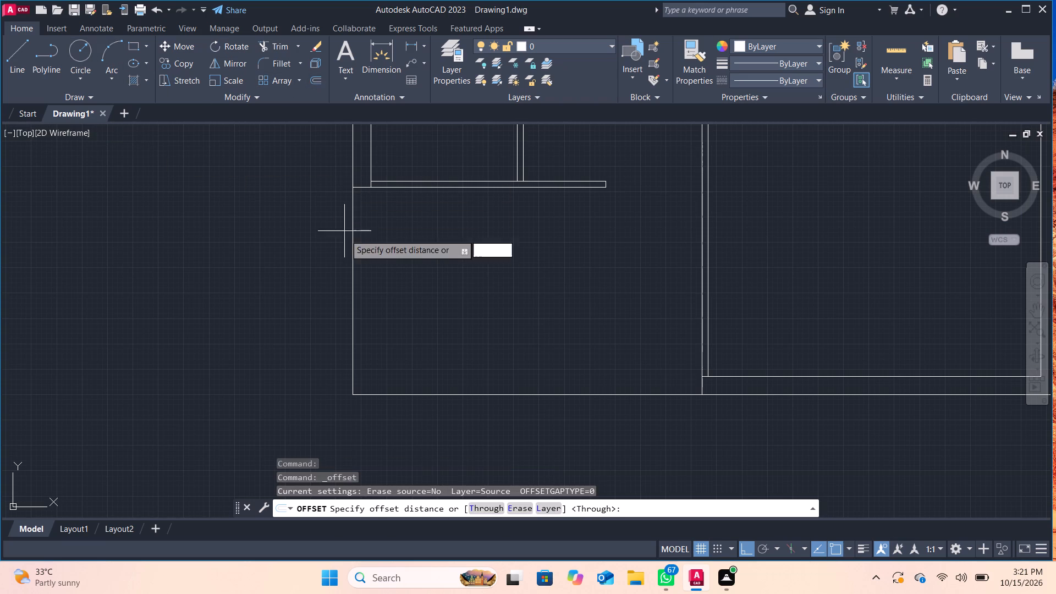
key(Return)
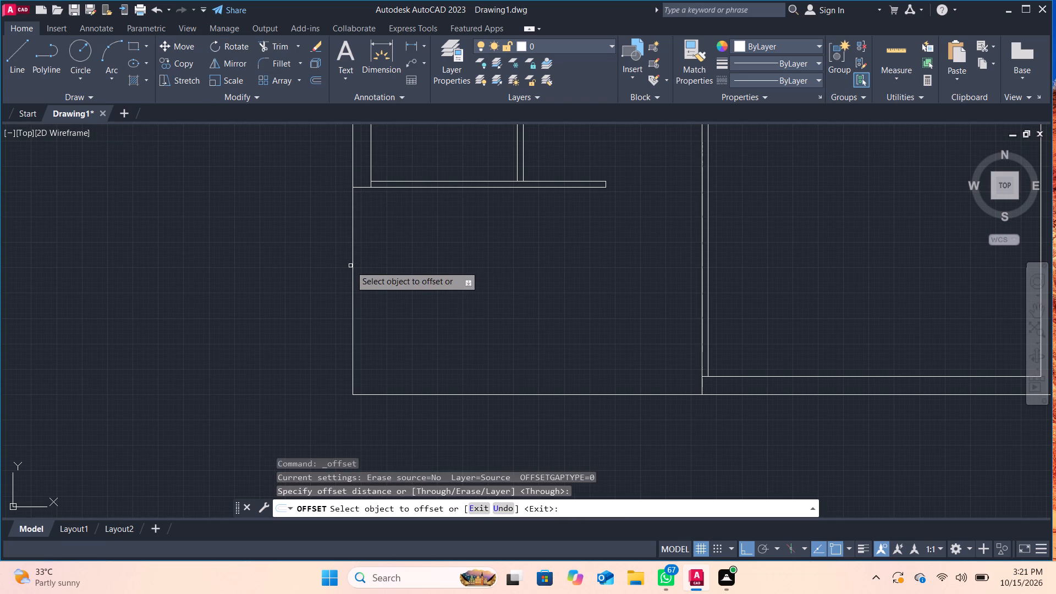
click(353, 264)
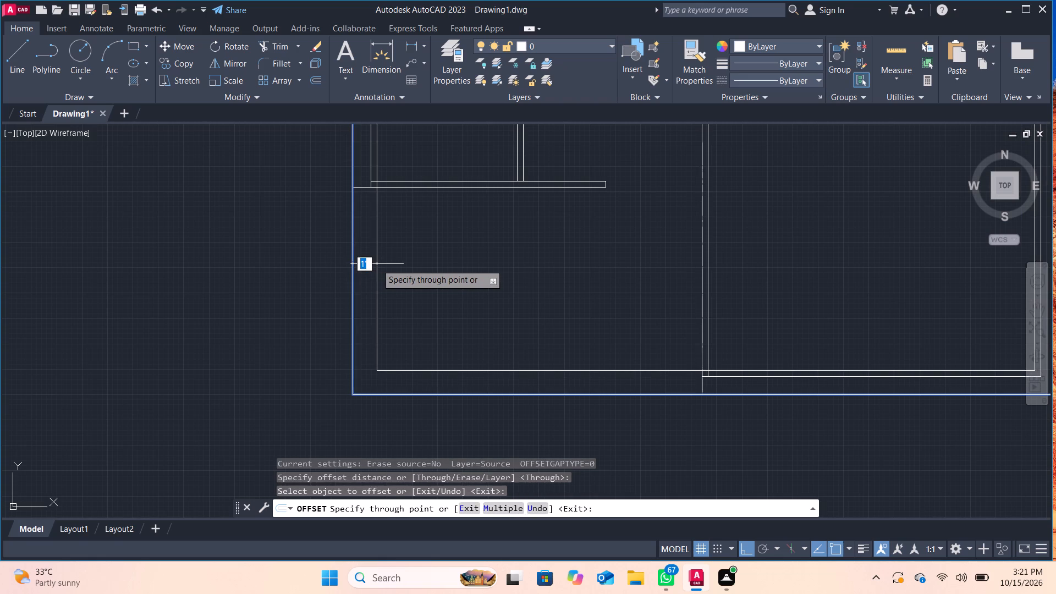
key(2)
key(Return)
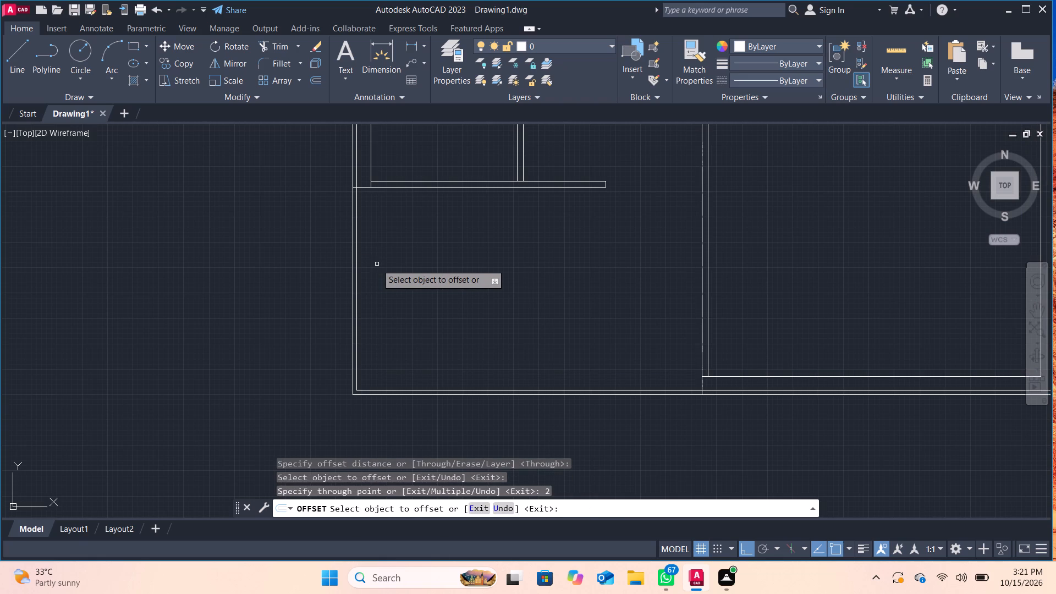
Trim away the 2" offset line along the left, bottom, right and top outer walls everywhere outside the lower-left room.
click(284, 46)
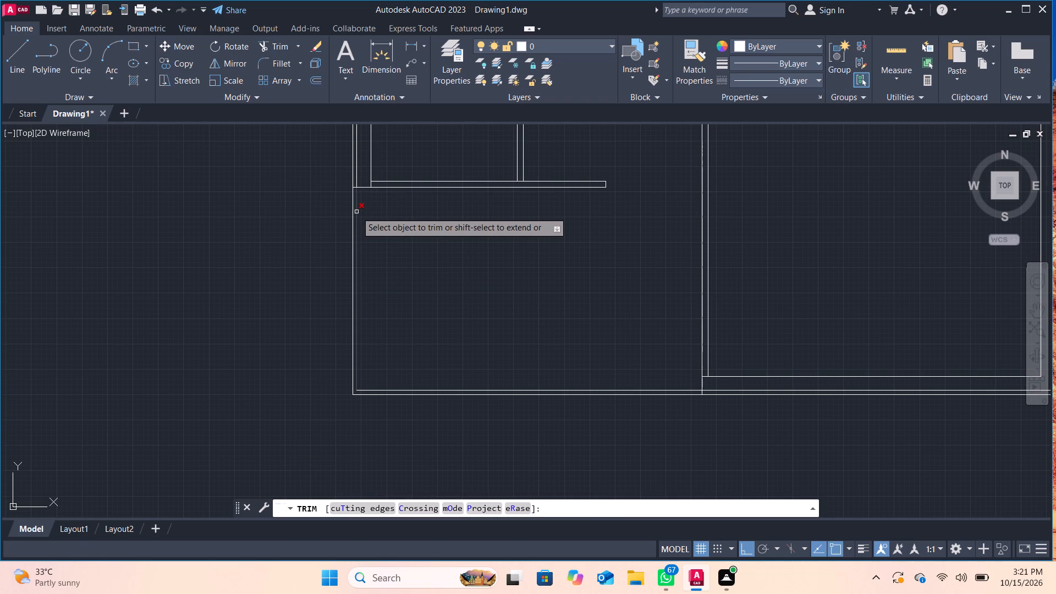
click(358, 168)
middle_drag(365, 172, 370, 318)
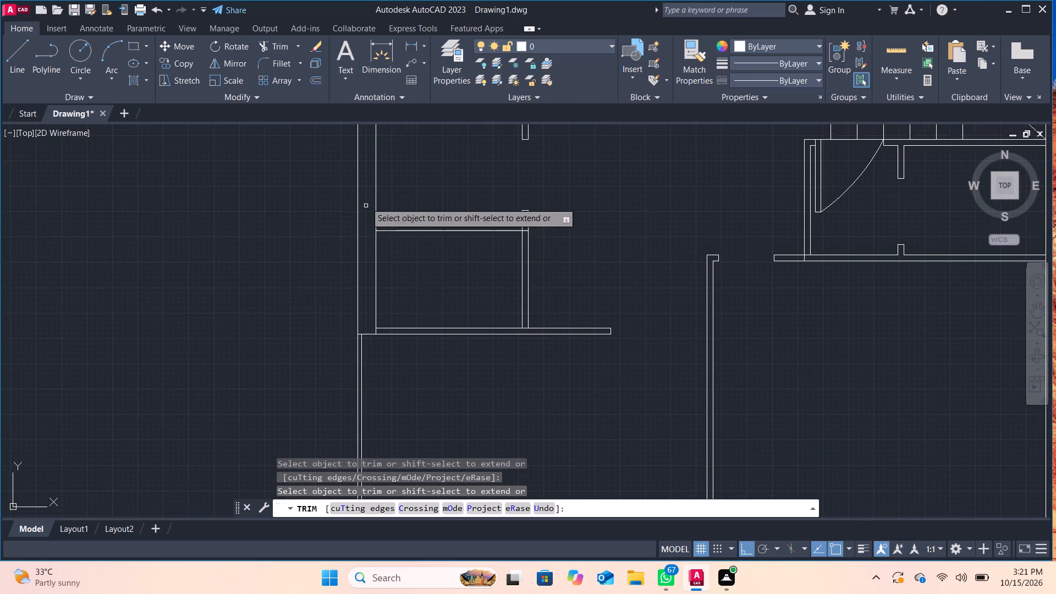
scroll(366, 201, down, 2)
scroll(646, 273, up, 2)
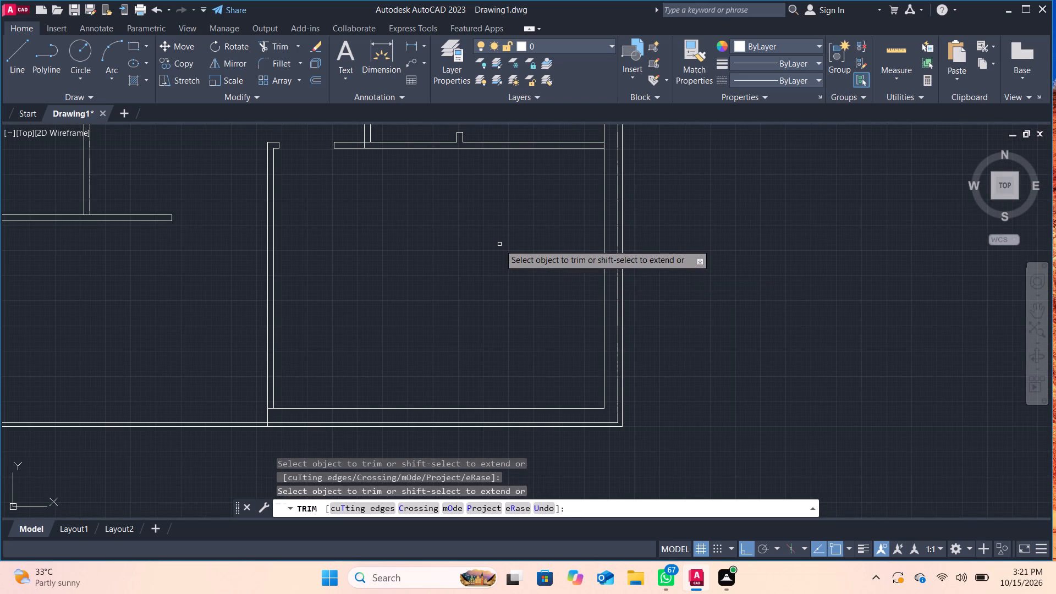
click(294, 422)
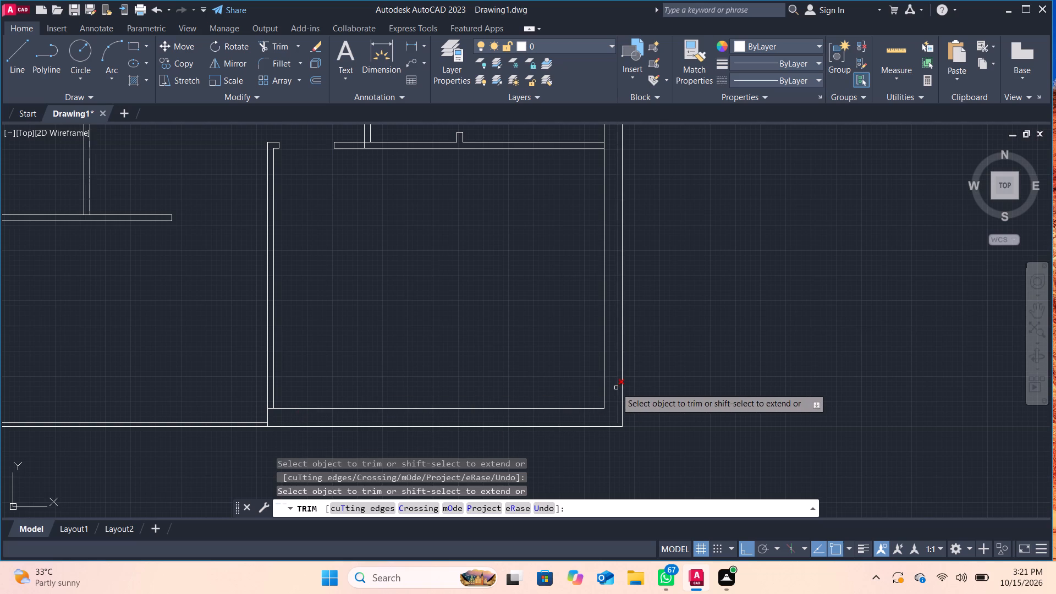
click(616, 388)
scroll(552, 234, down, 3)
middle_drag(542, 232, 549, 399)
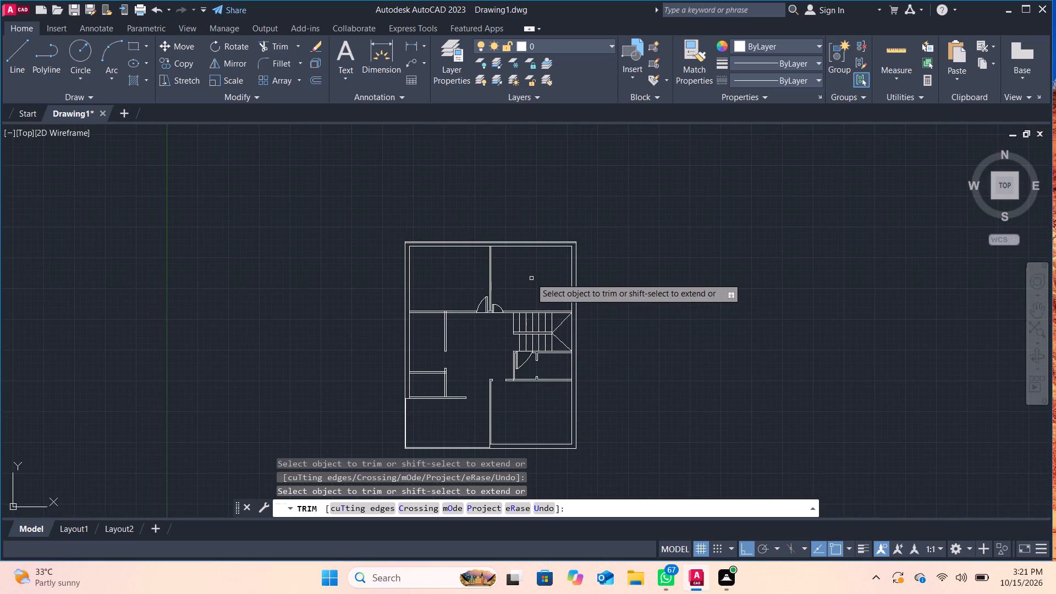
scroll(527, 270, up, 3)
middle_drag(527, 270, 533, 376)
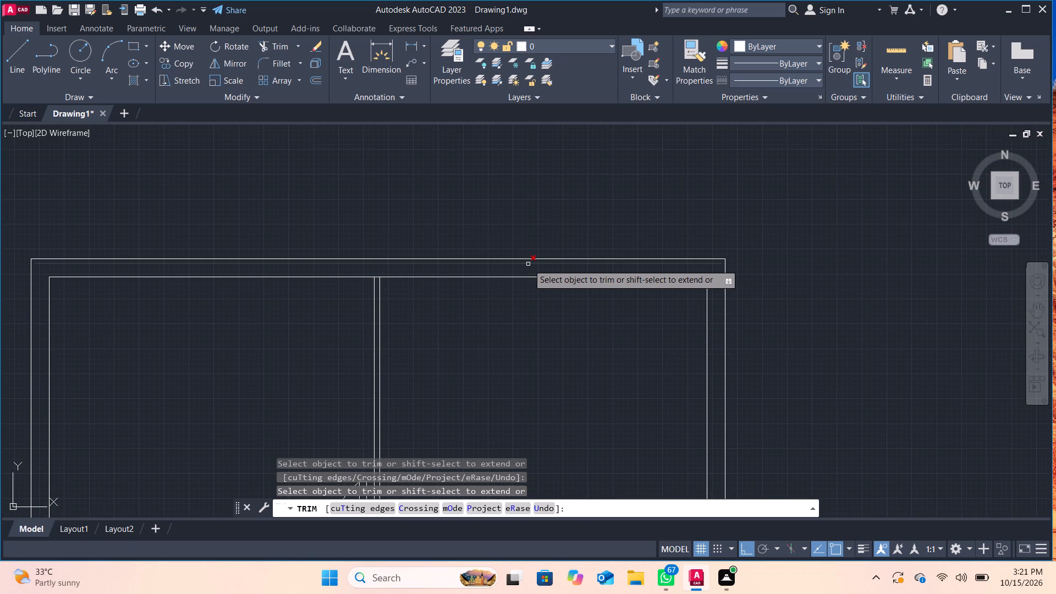
click(528, 264)
Trim away the lower vertical partition's right face, its short top return and end cap, and the bottom wall's inner line crossing the partition.
scroll(596, 280, down, 2)
middle_drag(428, 310, 428, 272)
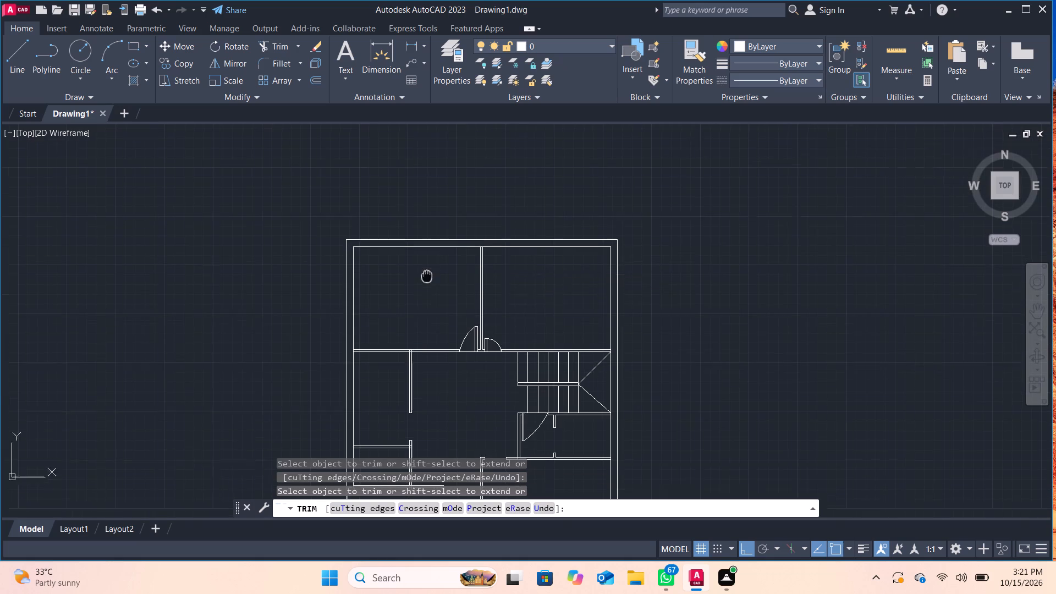
middle_drag(428, 272, 428, 272)
scroll(452, 259, down, 1)
middle_drag(449, 382, 491, 264)
scroll(480, 289, up, 1)
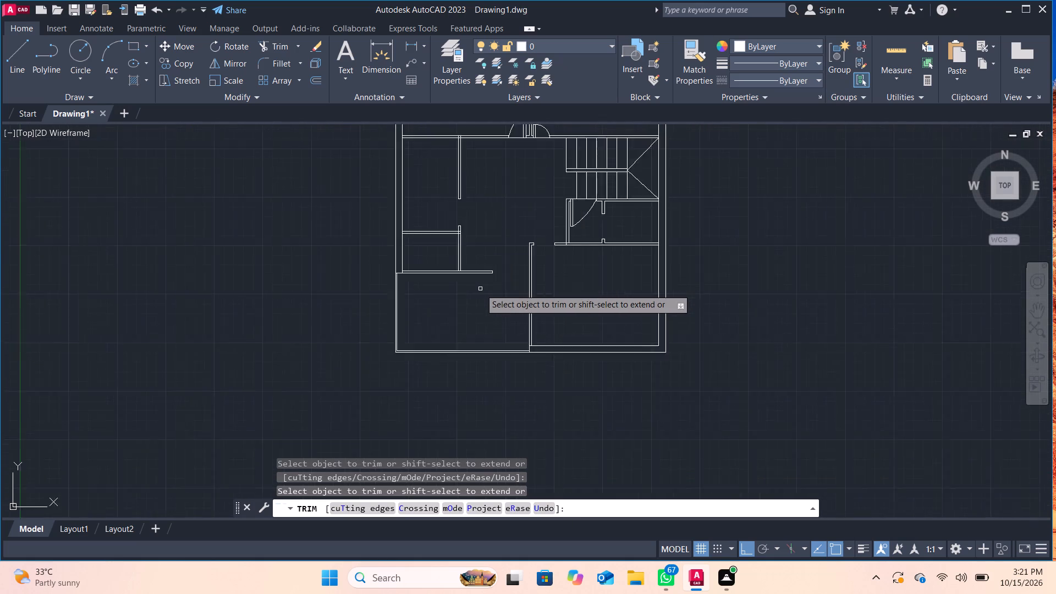
scroll(480, 289, up, 2)
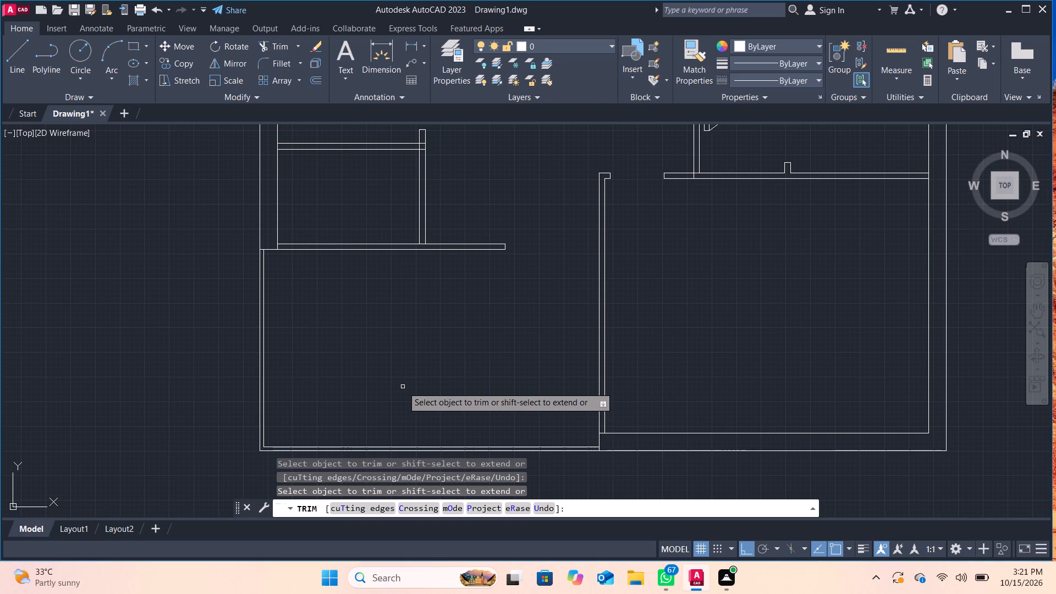
middle_drag(402, 386, 412, 359)
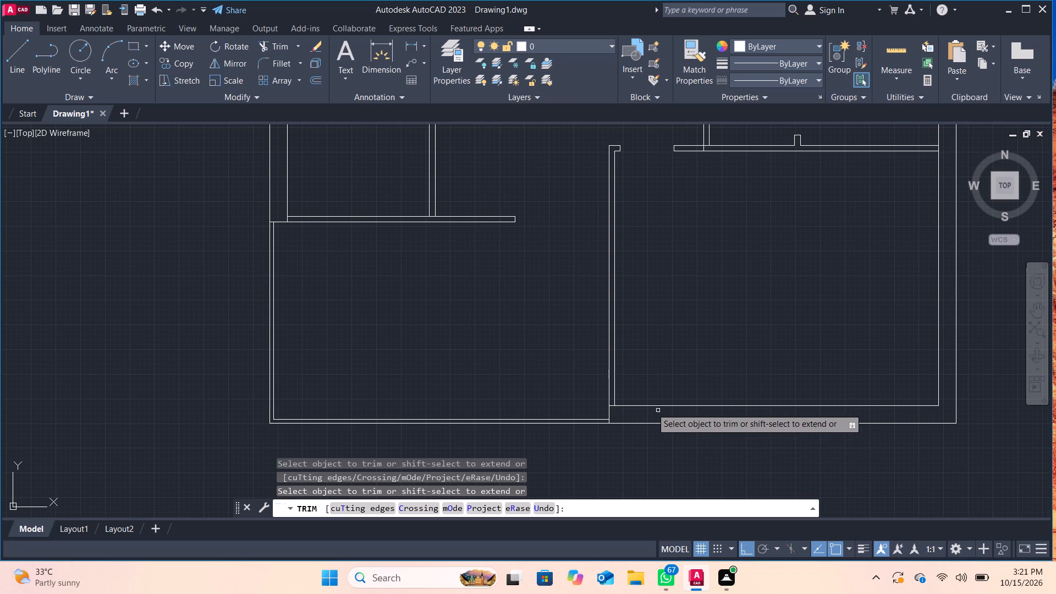
scroll(641, 405, up, 2)
click(561, 407)
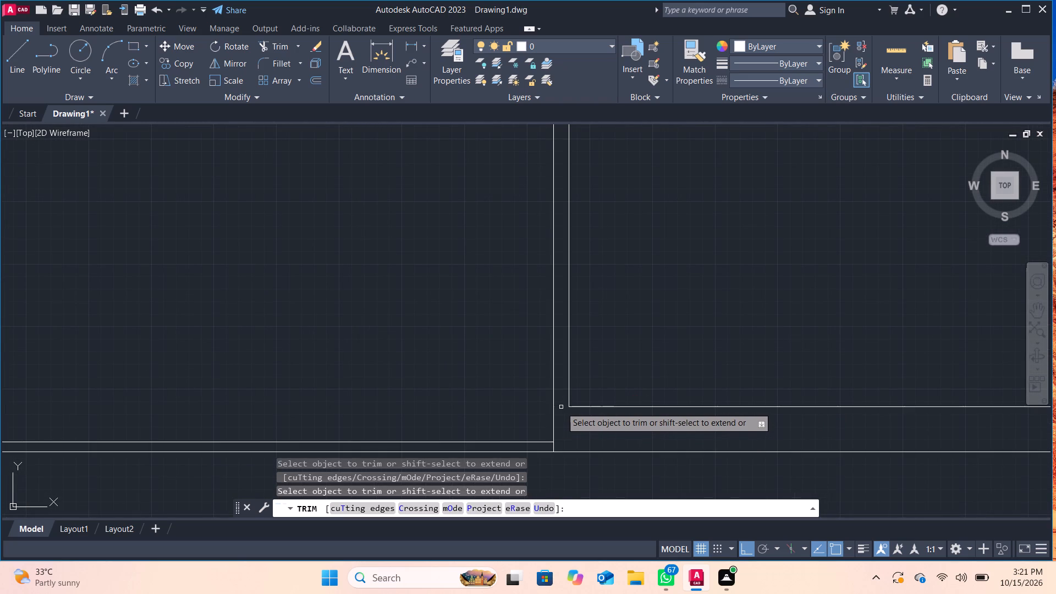
scroll(561, 407, down, 2)
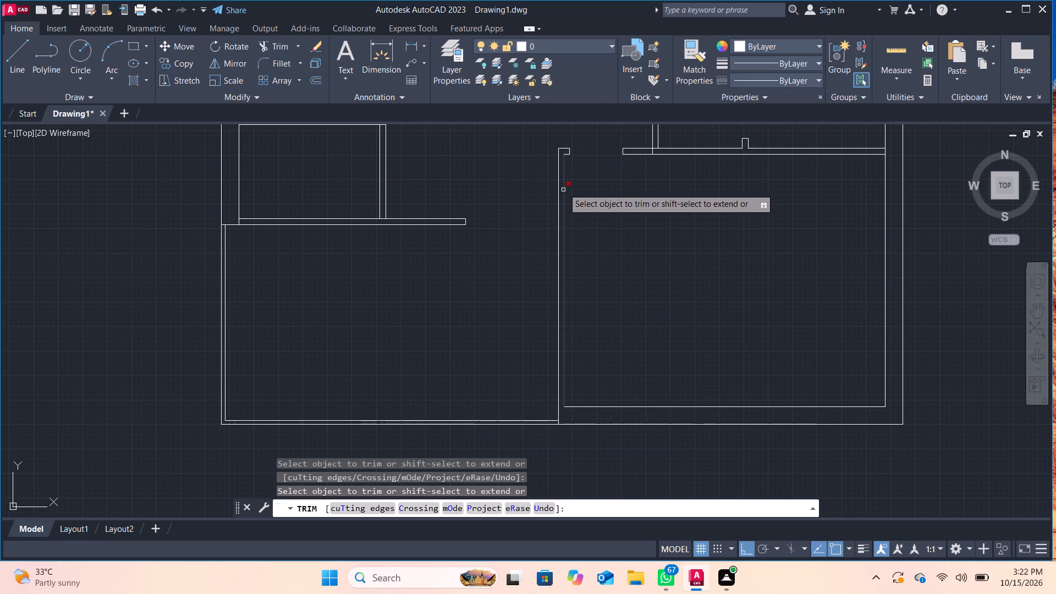
click(569, 155)
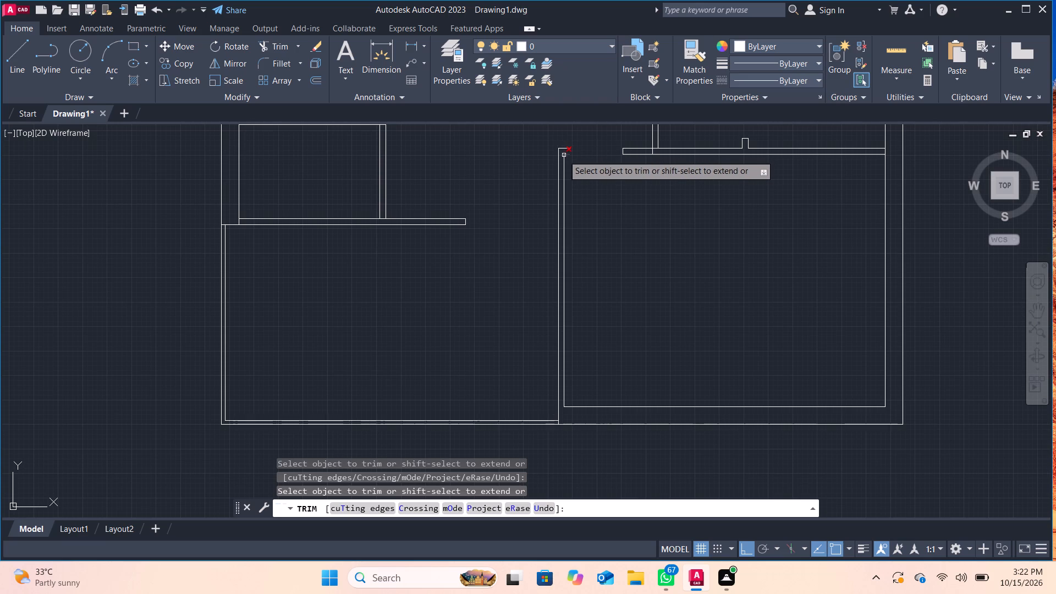
click(564, 159)
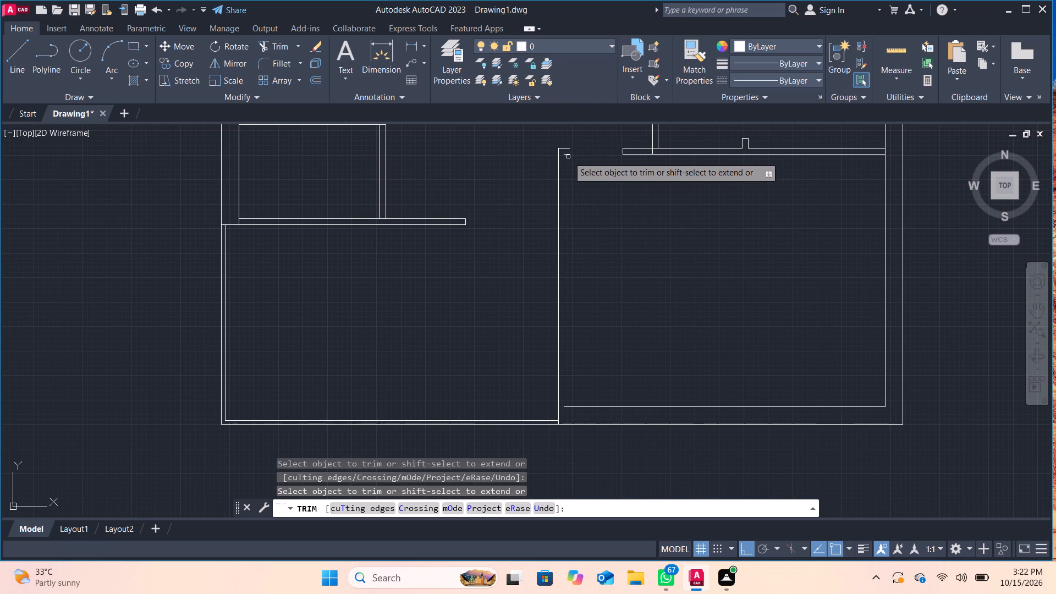
click(569, 156)
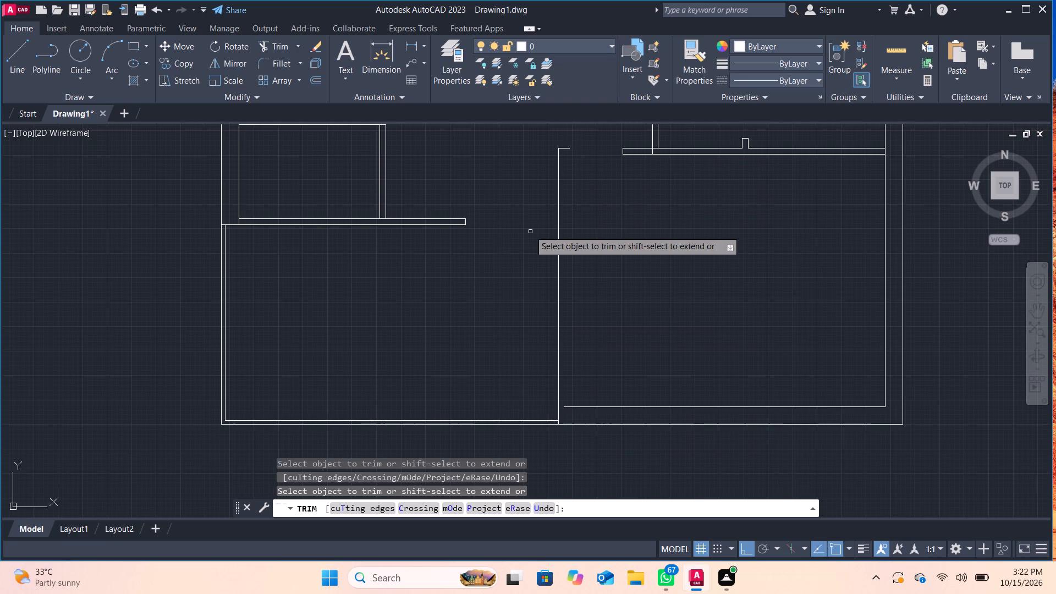
Offset the left face of the lower vertical partition 9" toward the lower-right room.
click(11, 58)
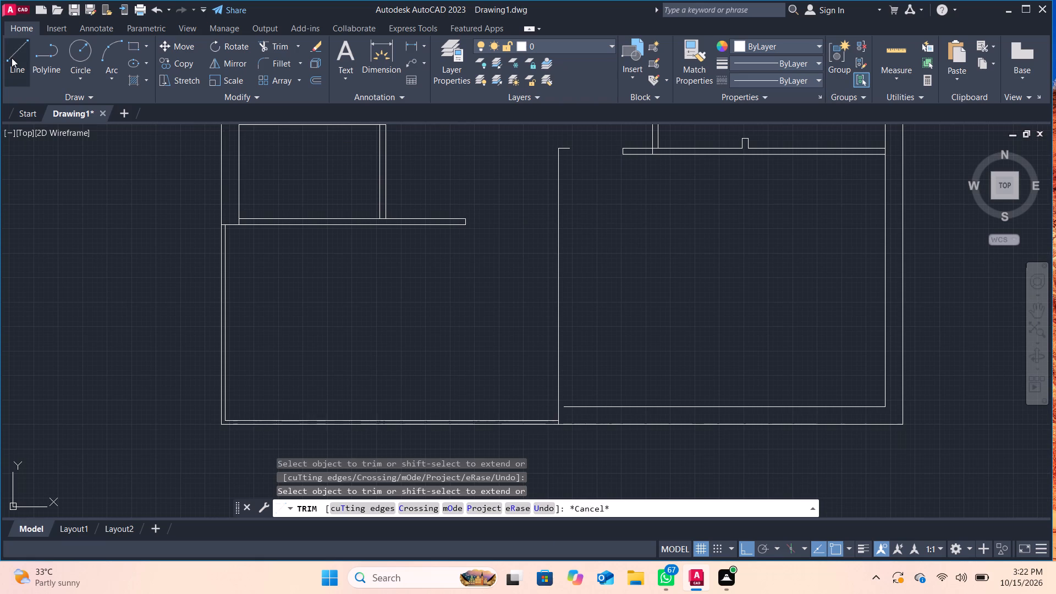
key(Return)
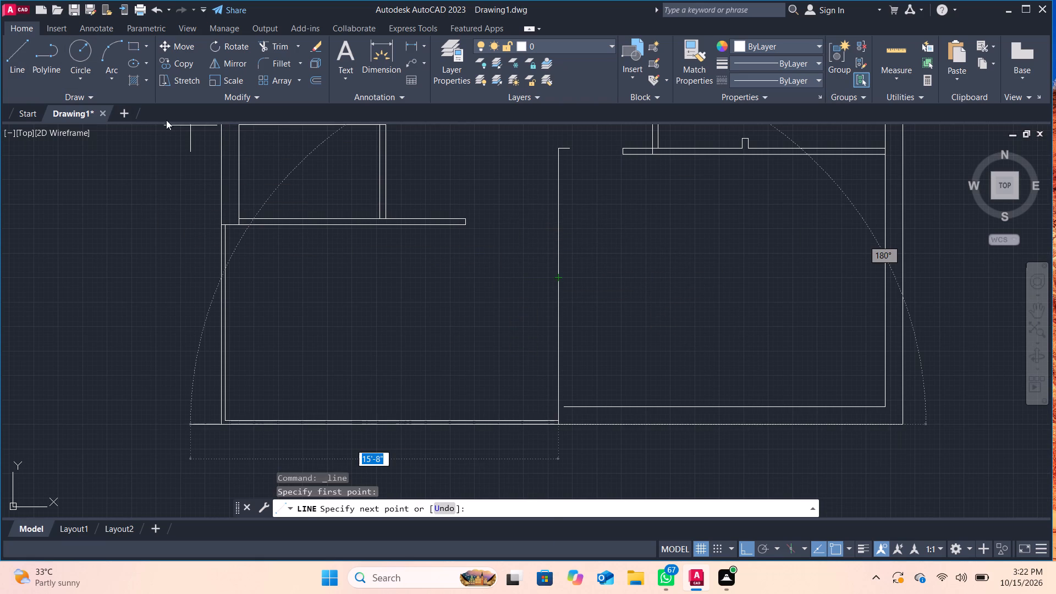
click(323, 76)
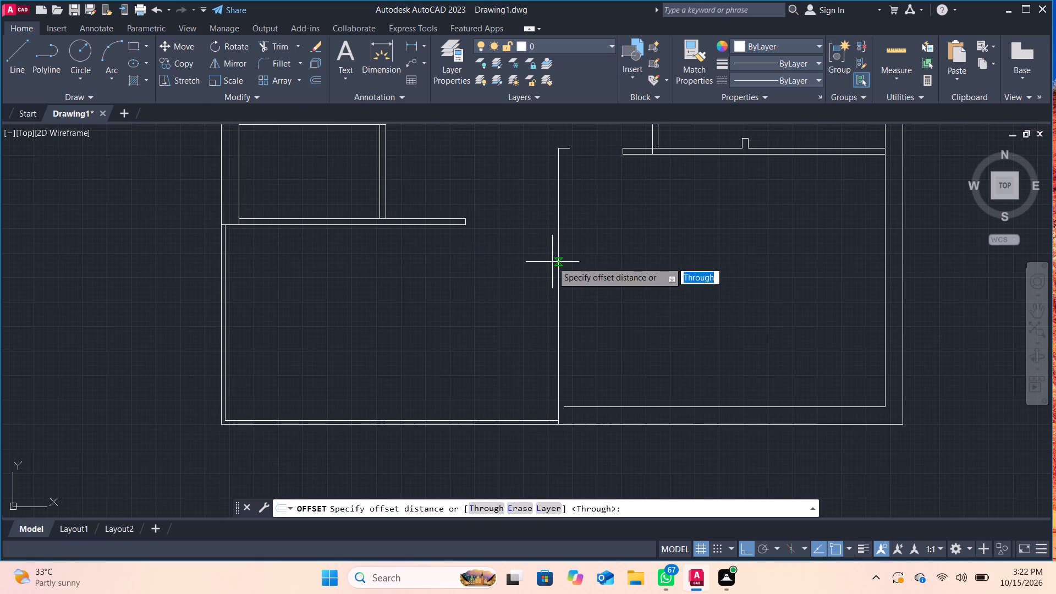
key(Return)
click(561, 262)
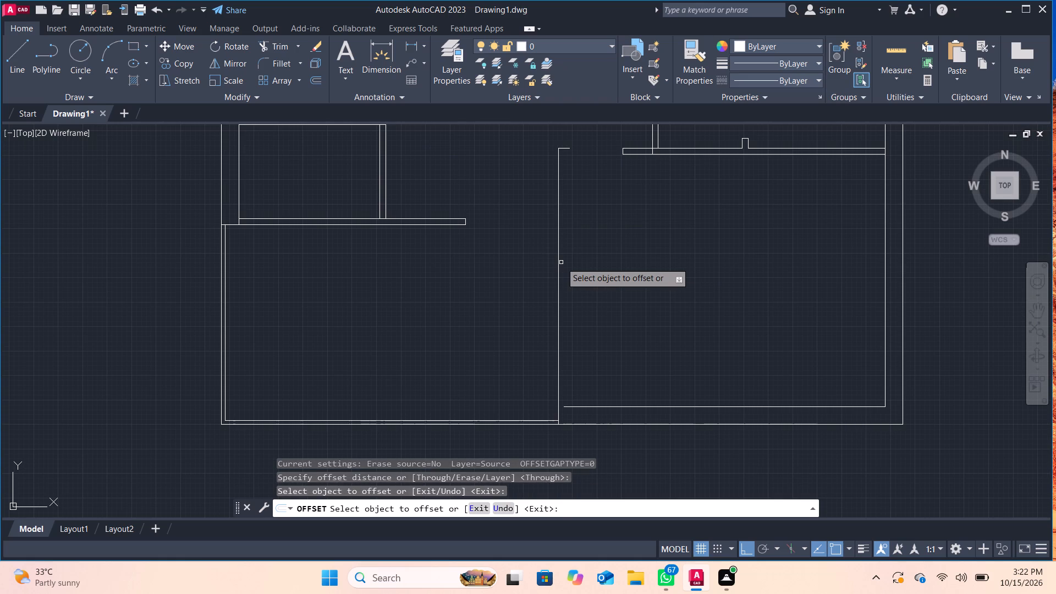
click(559, 263)
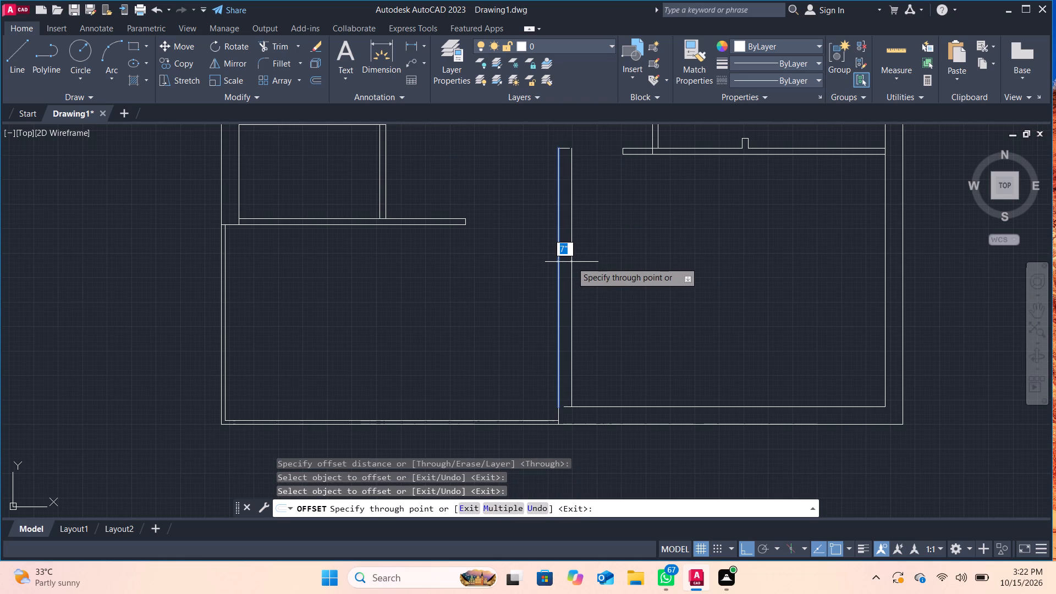
key(9)
key(Return)
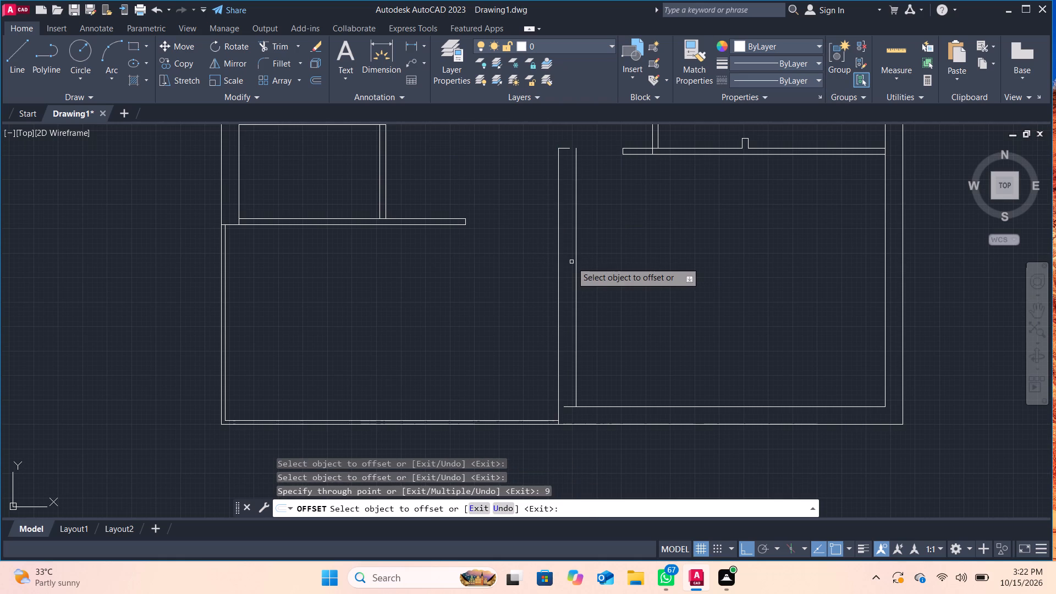
click(584, 407)
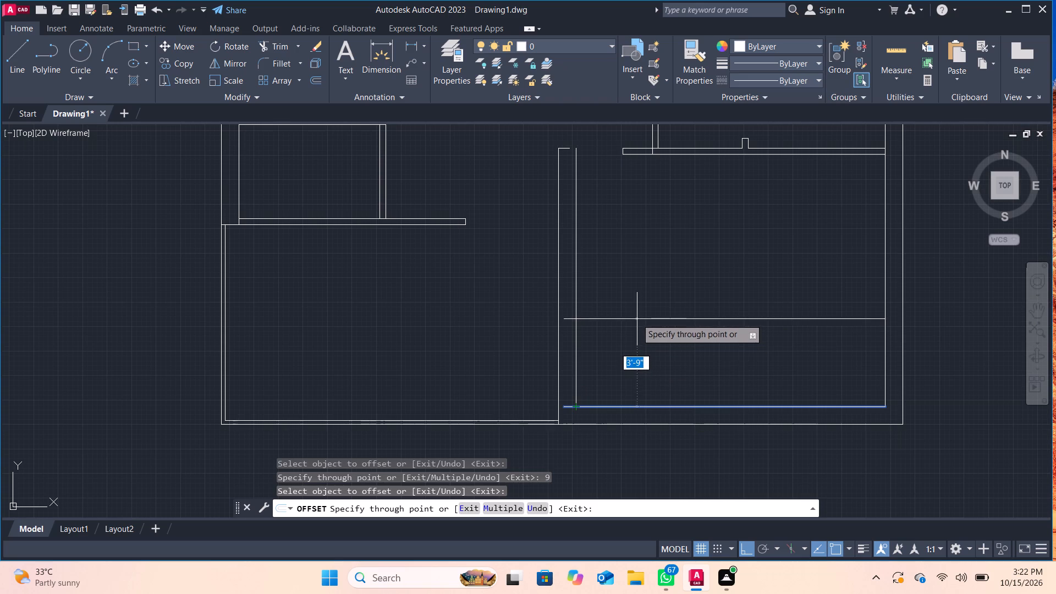
key(Escape)
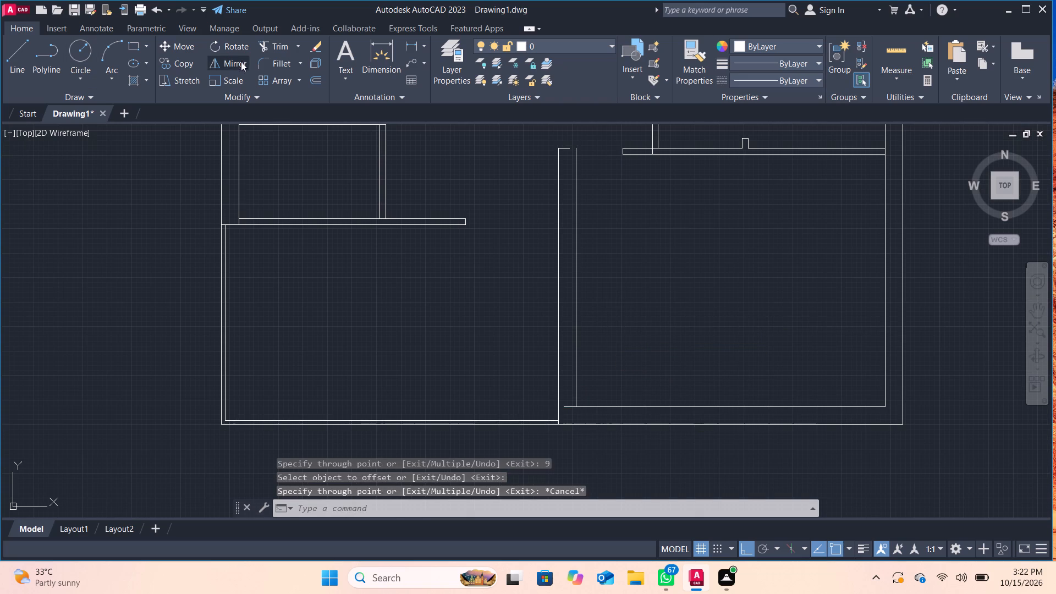
Trim the stub of the bottom wall's inner line that projects past the new right face of the lower vertical wall.
click(269, 47)
scroll(521, 420, up, 2)
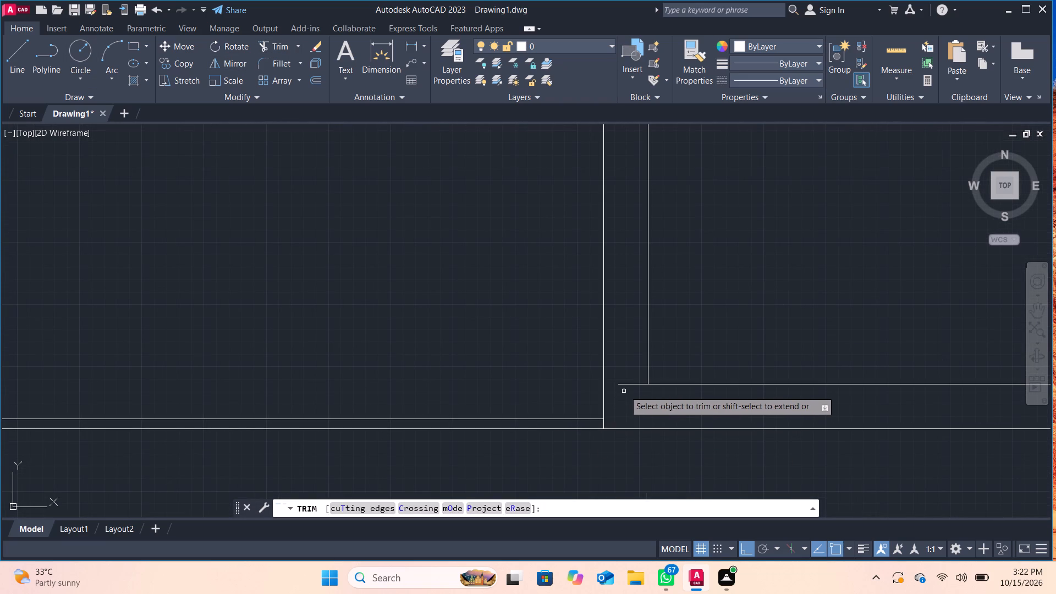
click(629, 384)
scroll(629, 401, down, 1)
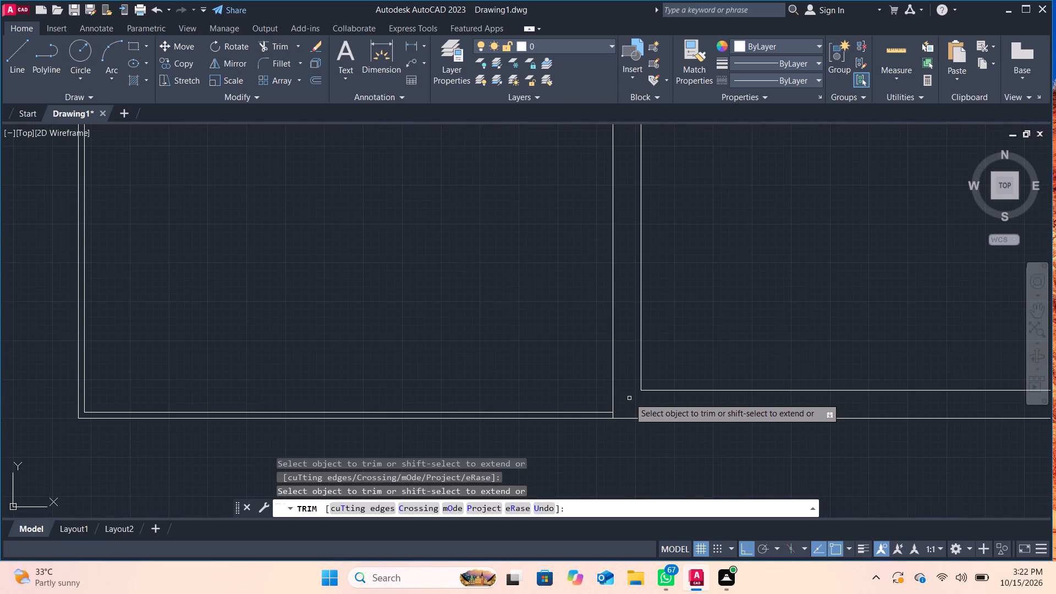
middle_drag(629, 398, 619, 441)
scroll(720, 316, down, 2)
middle_drag(720, 316, 722, 329)
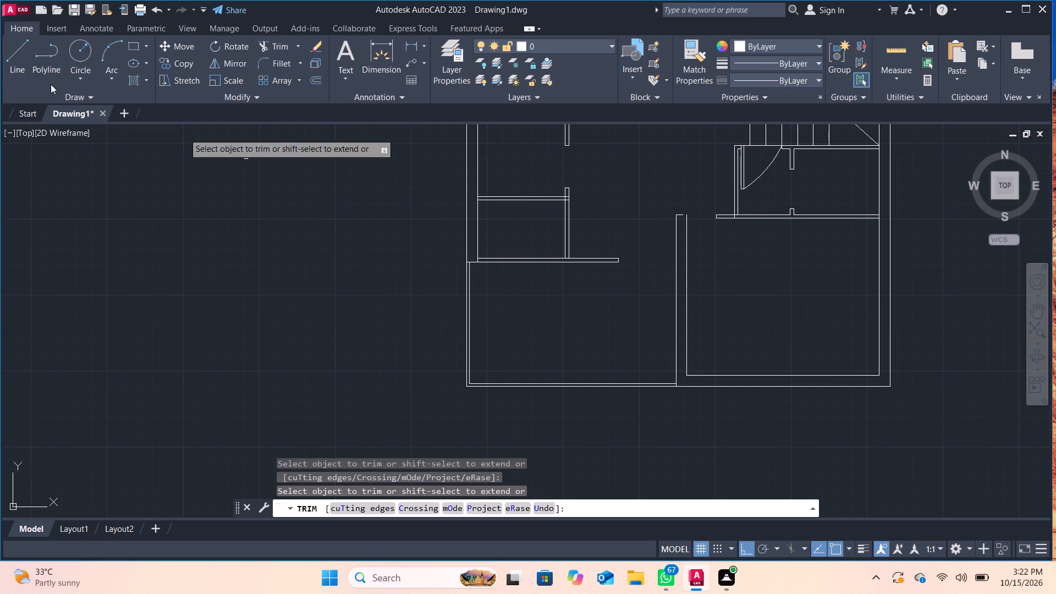
scroll(602, 261, up, 1)
middle_drag(601, 286, 596, 299)
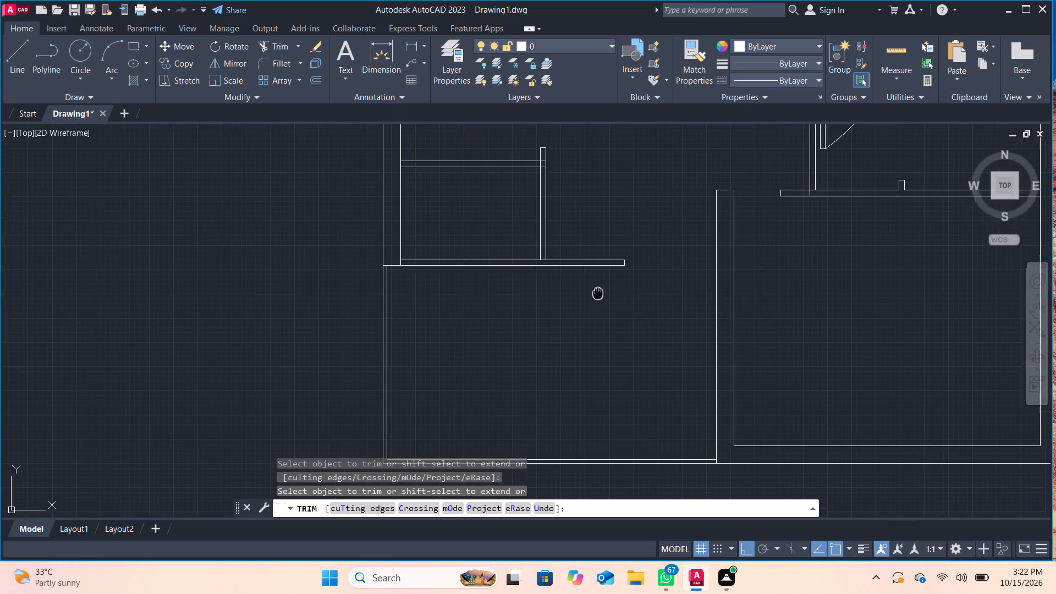
middle_drag(596, 299, 449, 349)
scroll(548, 250, up, 2)
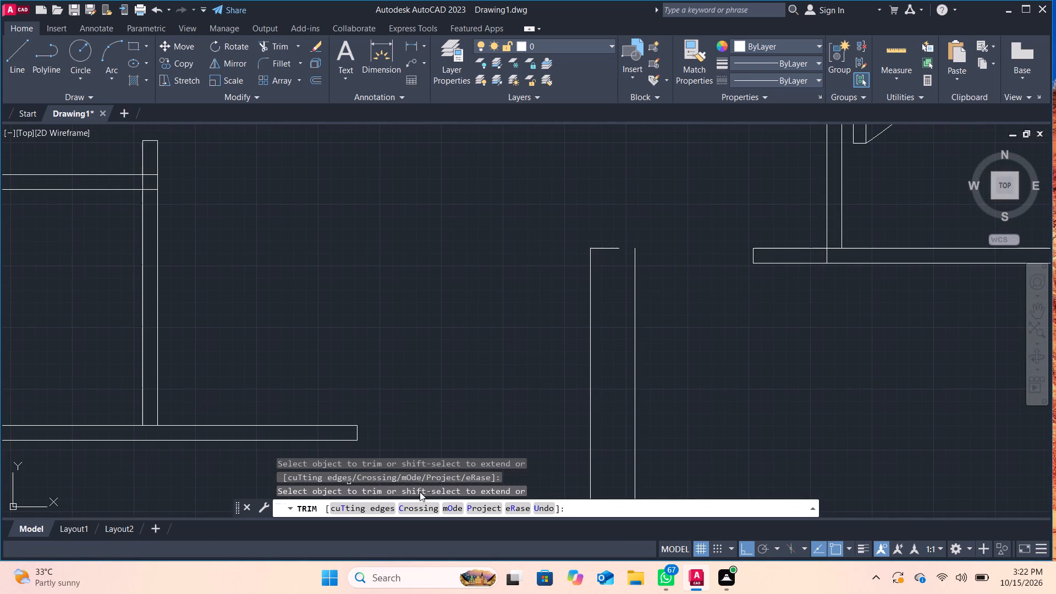
click(579, 510)
key(Escape)
key(Escape)
Extend the short top line of the lower vertical wall to meet its new right face.
text(EX)
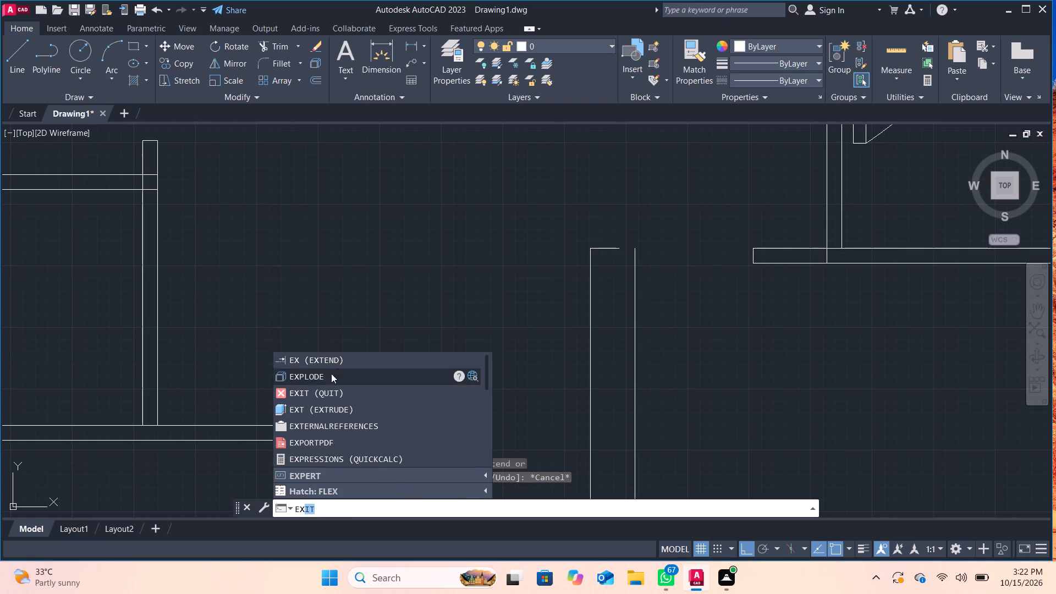
click(337, 366)
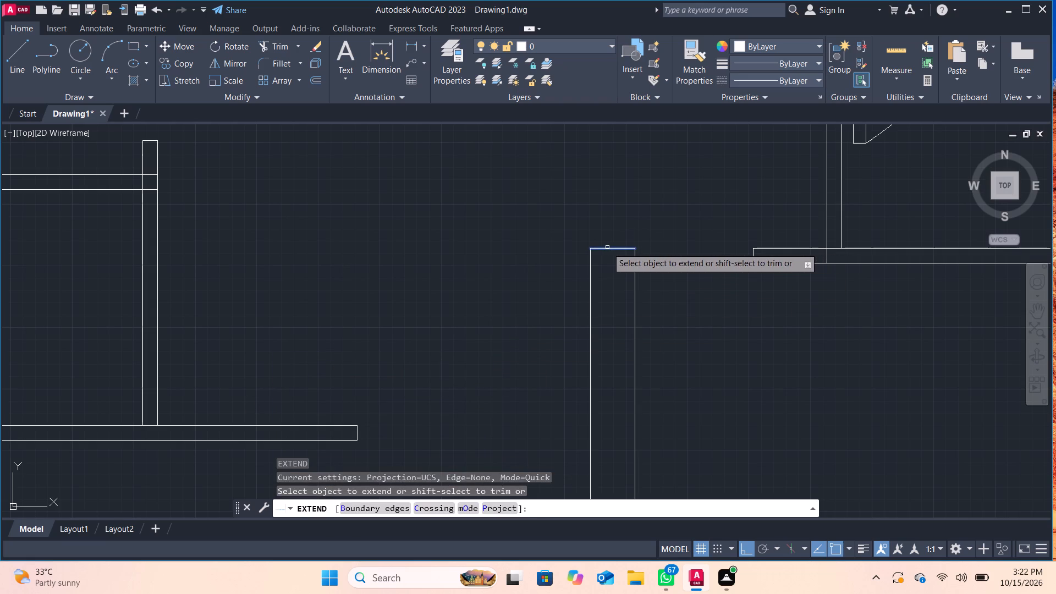
click(607, 248)
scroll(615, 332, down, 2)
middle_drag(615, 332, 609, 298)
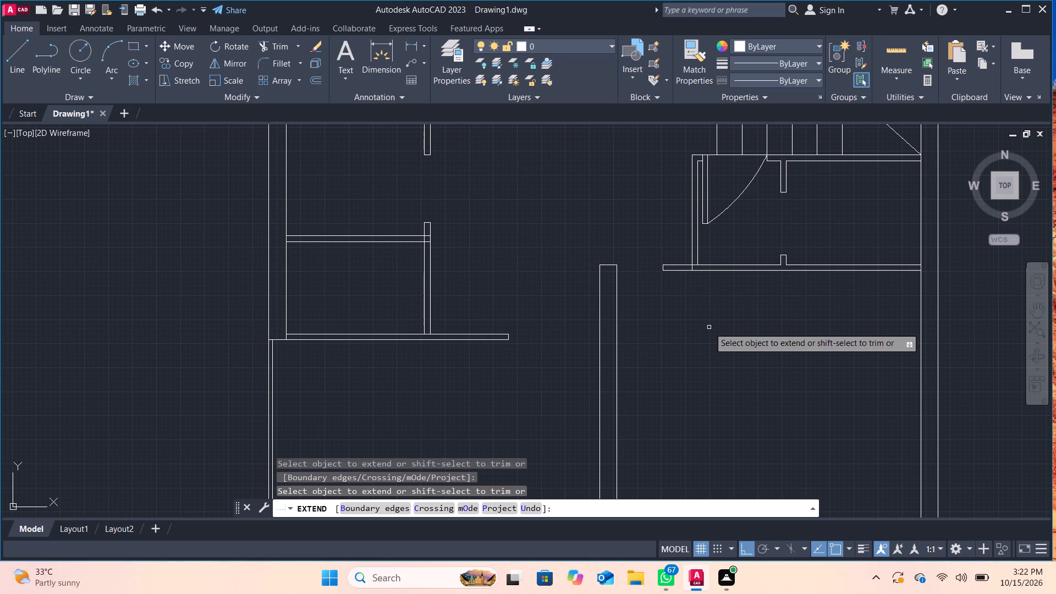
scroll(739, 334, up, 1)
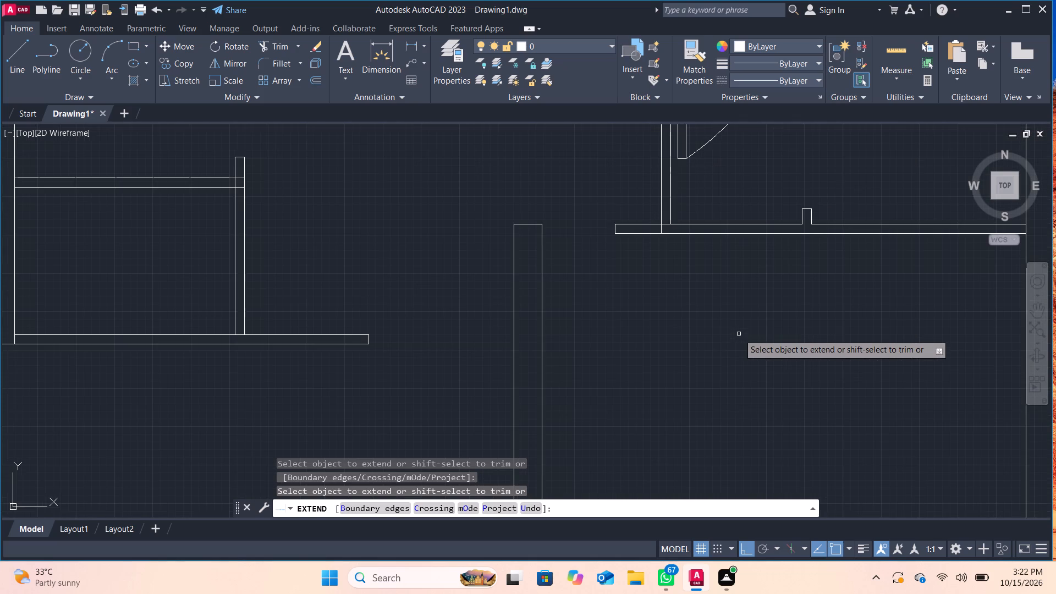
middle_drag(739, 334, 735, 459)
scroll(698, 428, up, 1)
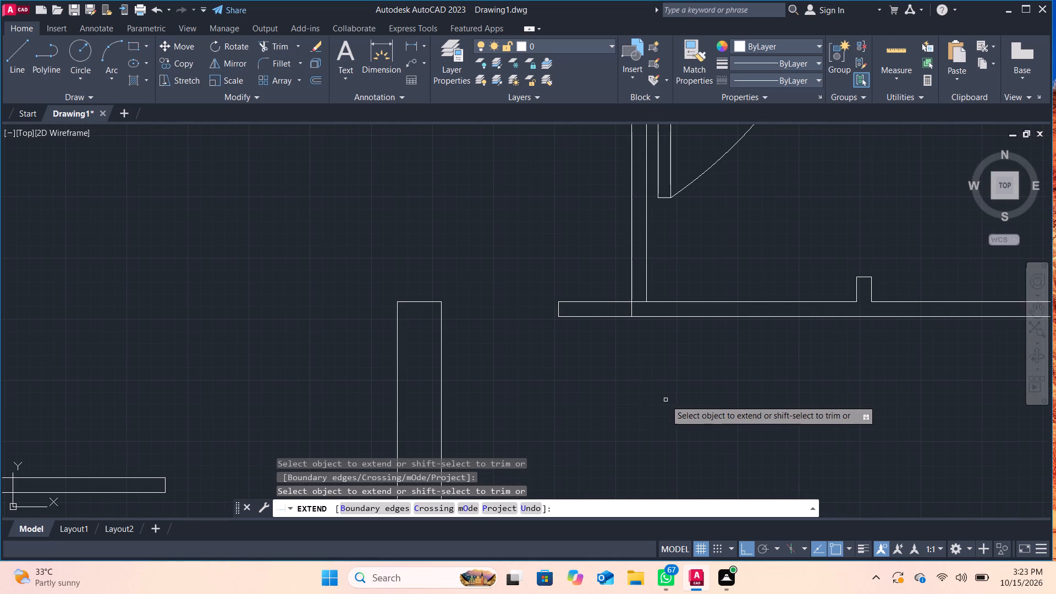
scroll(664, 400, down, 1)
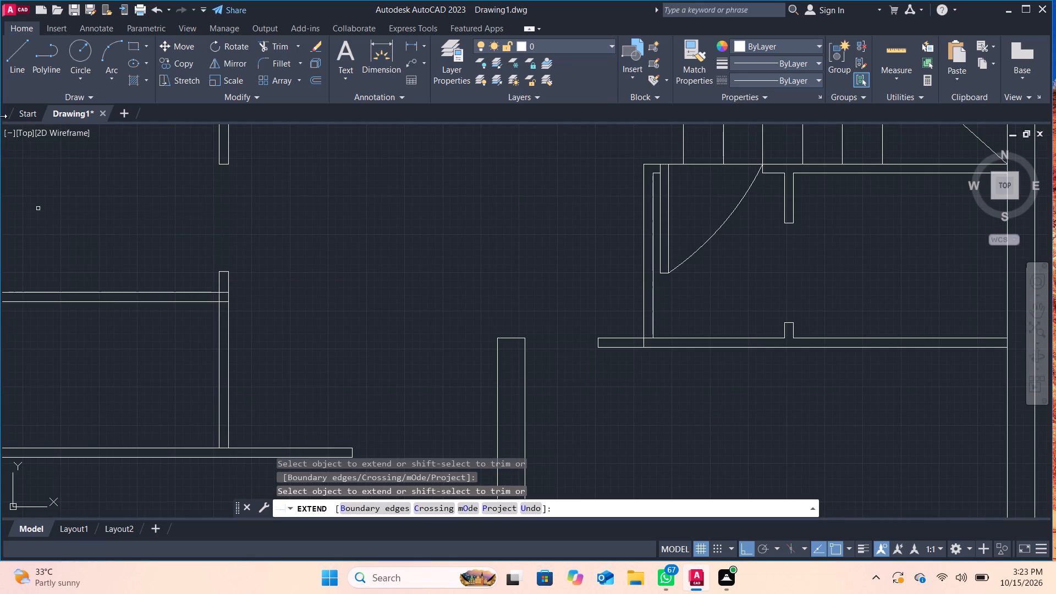
Trim away the short vertical line where the left partition of the room below the staircase crosses the horizontal wall beneath it.
click(277, 42)
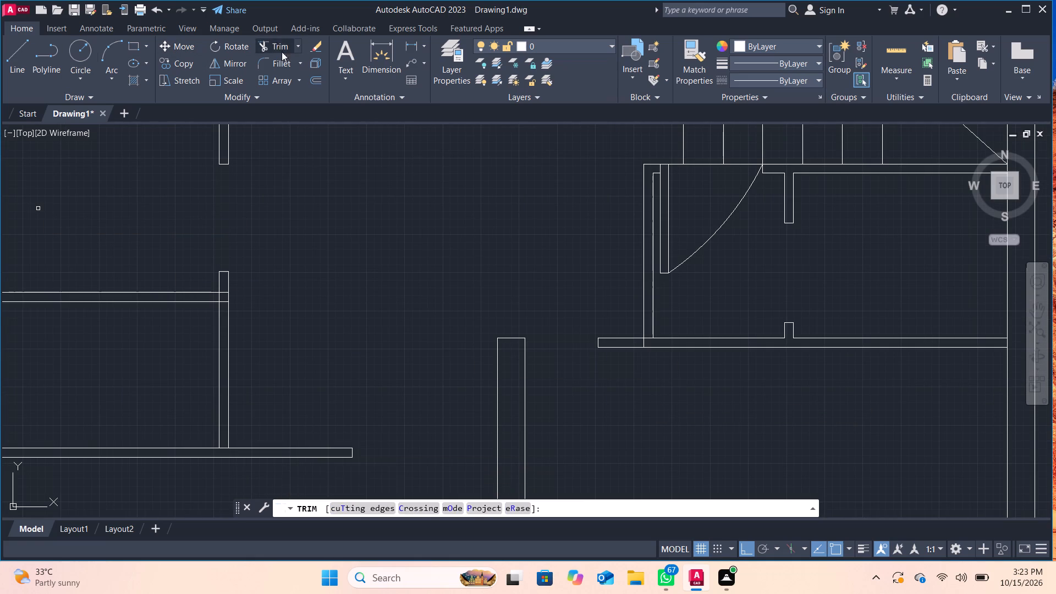
middle_drag(591, 345, 580, 391)
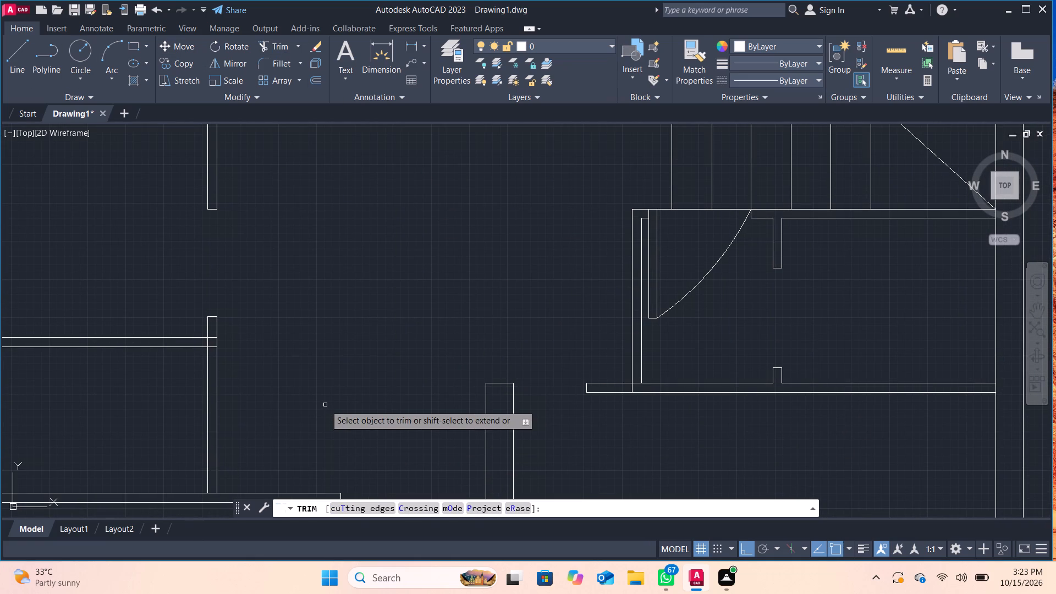
scroll(463, 461, down, 1)
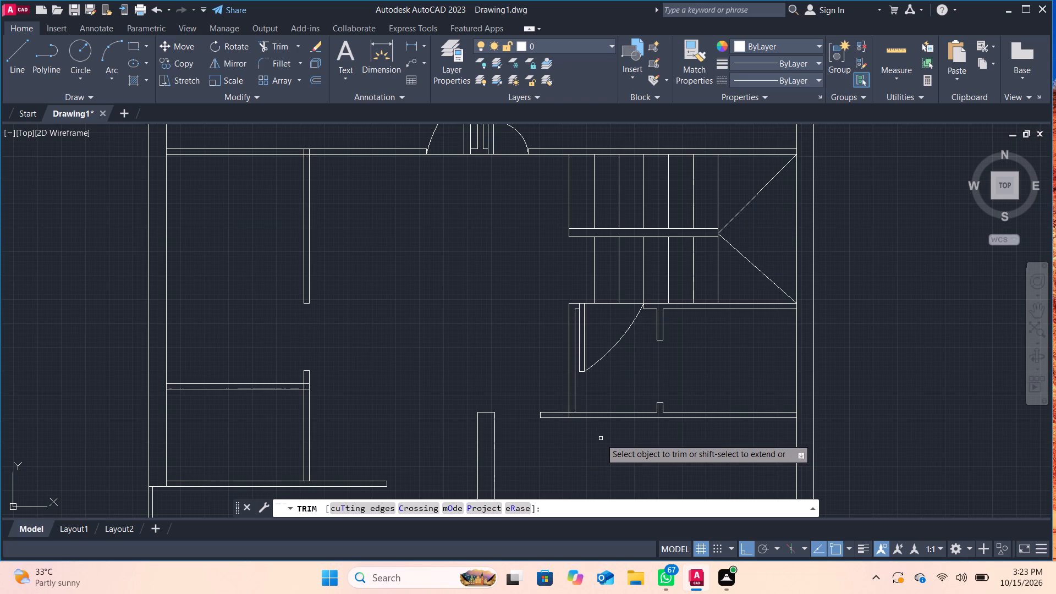
scroll(570, 410, up, 2)
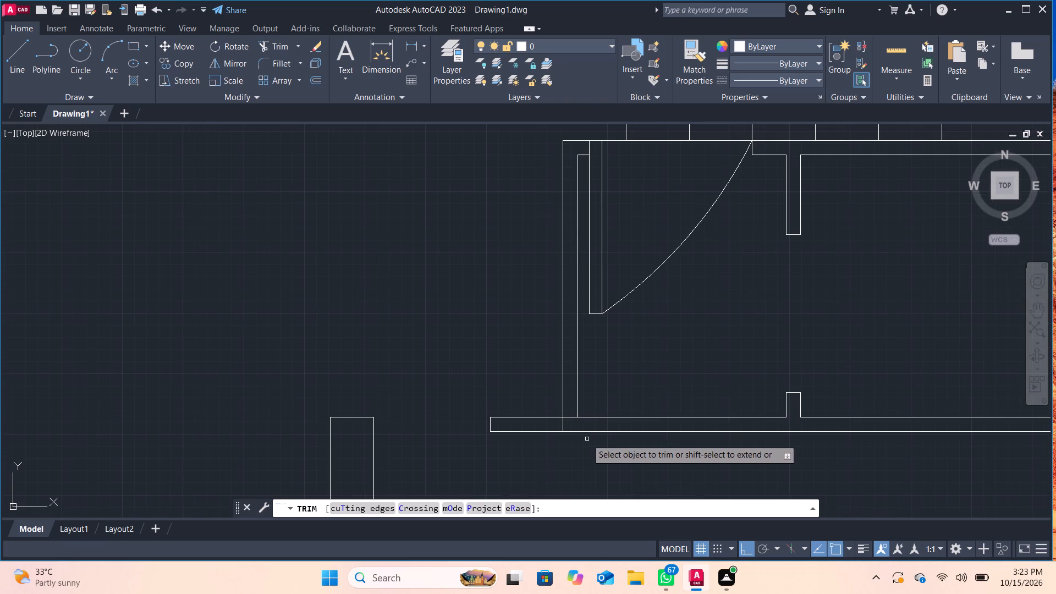
click(563, 426)
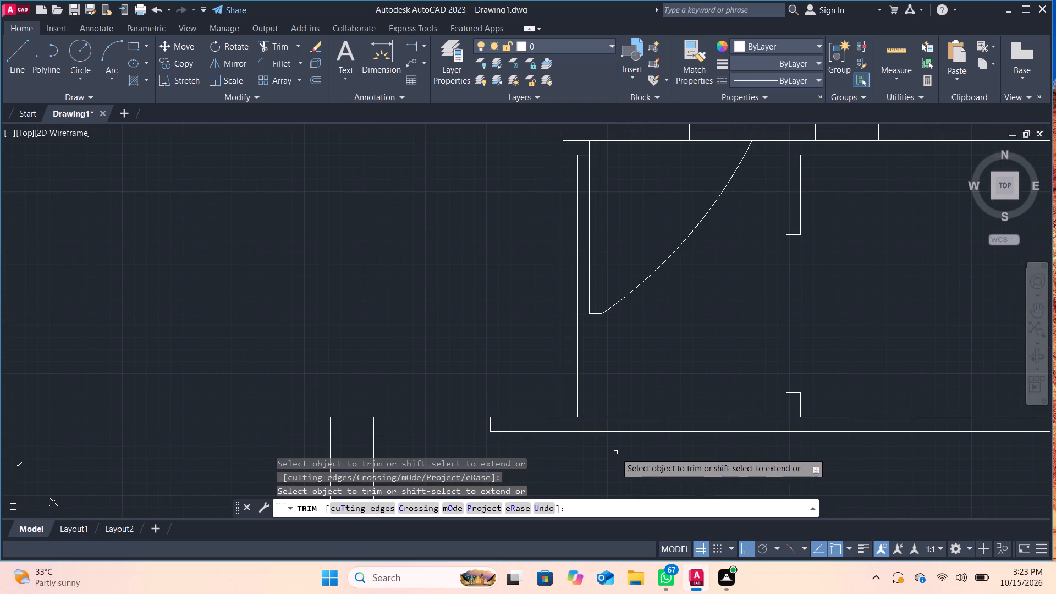
Draw a line about 2'-9" long joining the left jamb corners of the door opening in the short partition below the staircase.
middle_drag(615, 453, 580, 537)
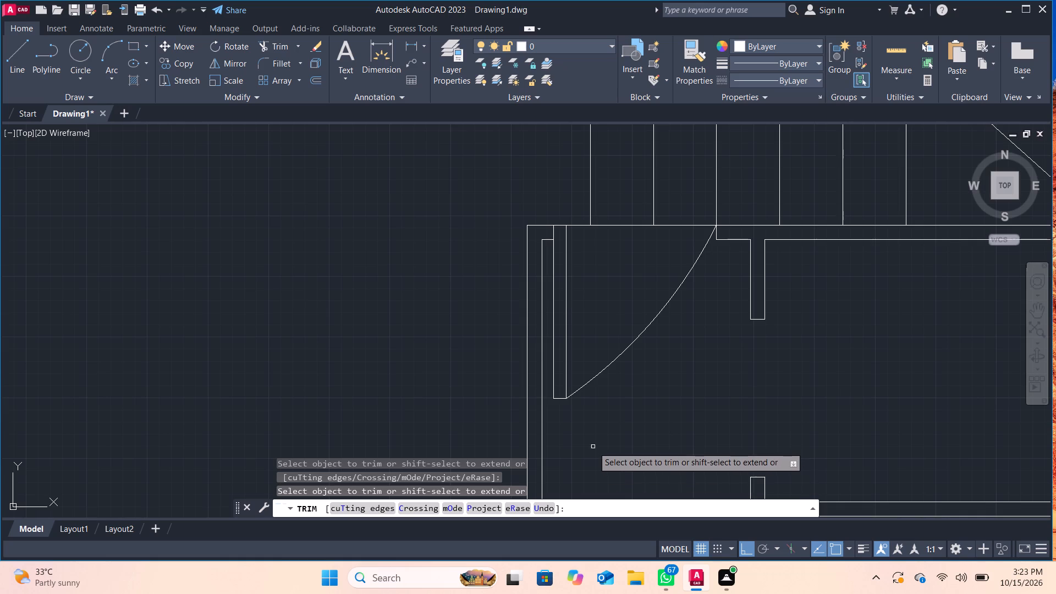
scroll(593, 446, down, 2)
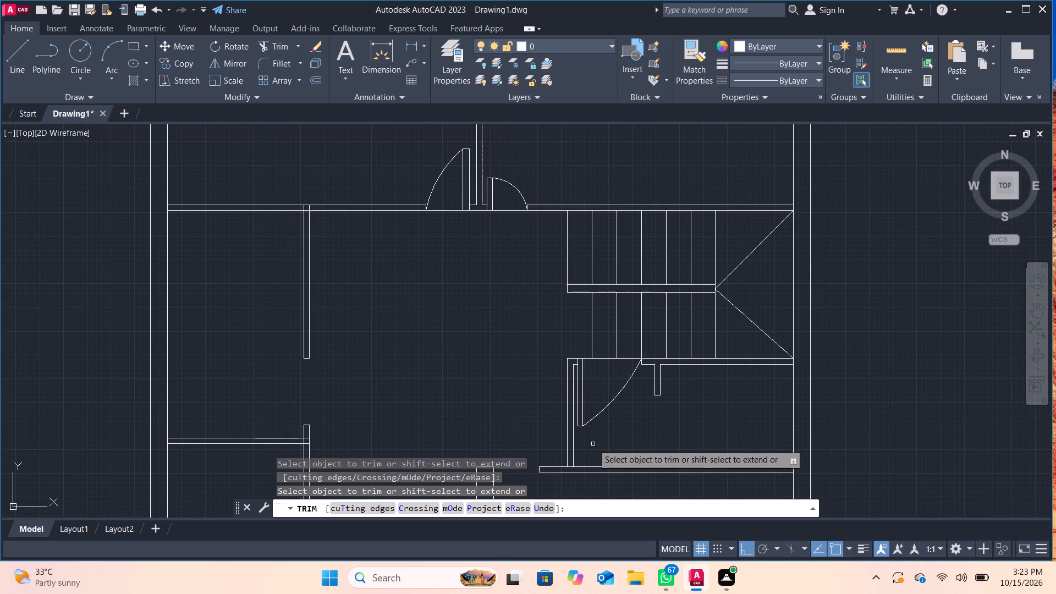
middle_drag(593, 444, 451, 422)
scroll(522, 424, up, 2)
middle_drag(520, 424, 520, 424)
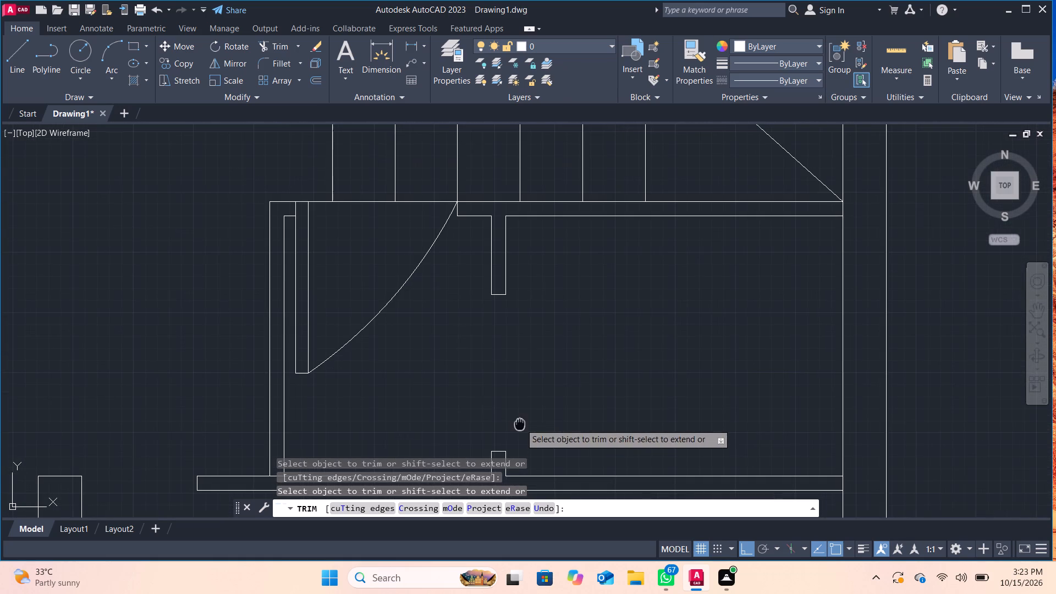
middle_drag(520, 424, 494, 362)
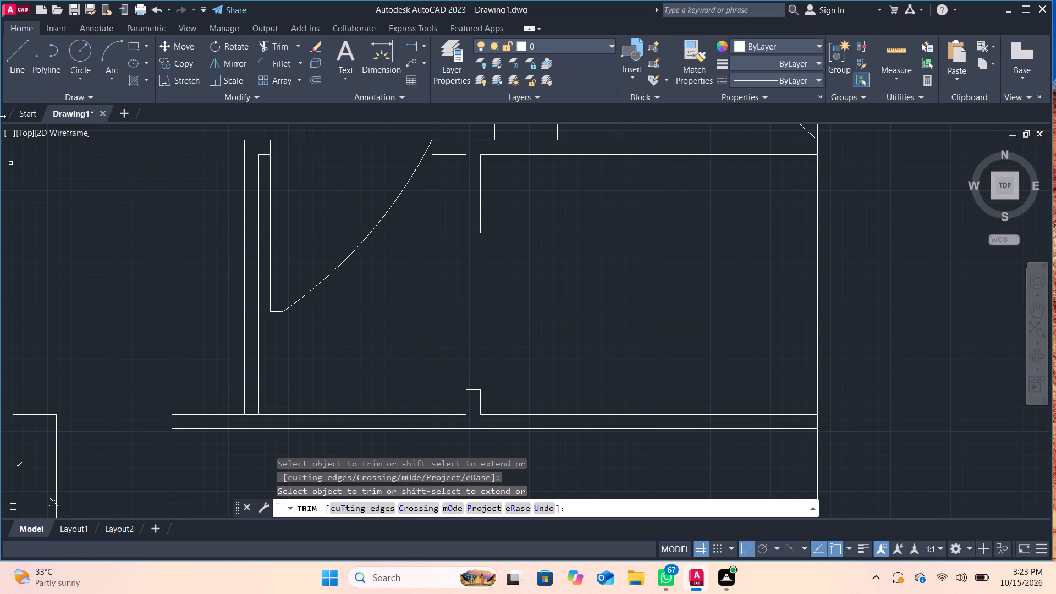
click(16, 71)
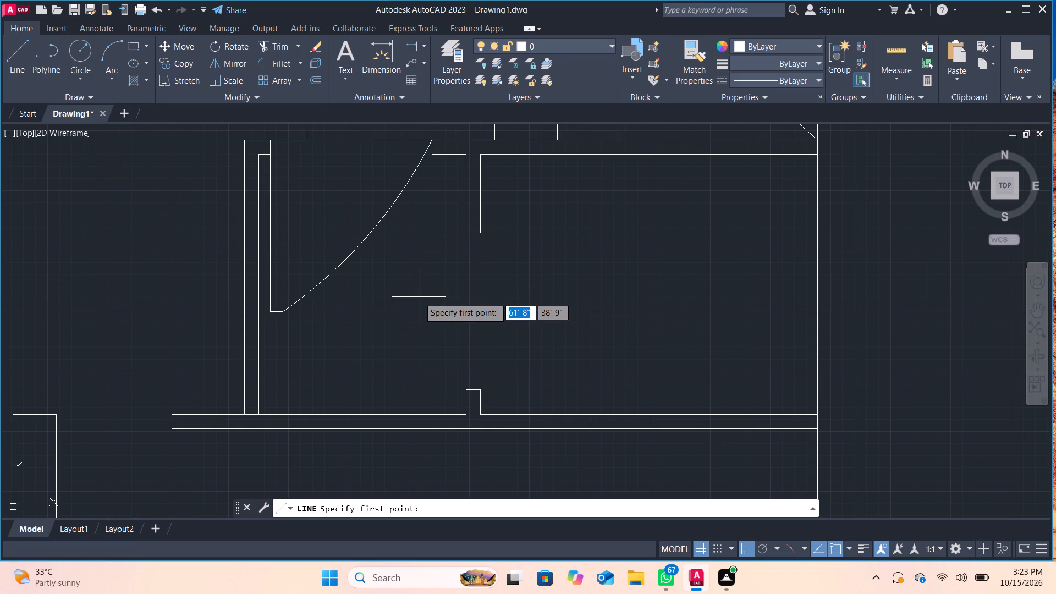
click(466, 232)
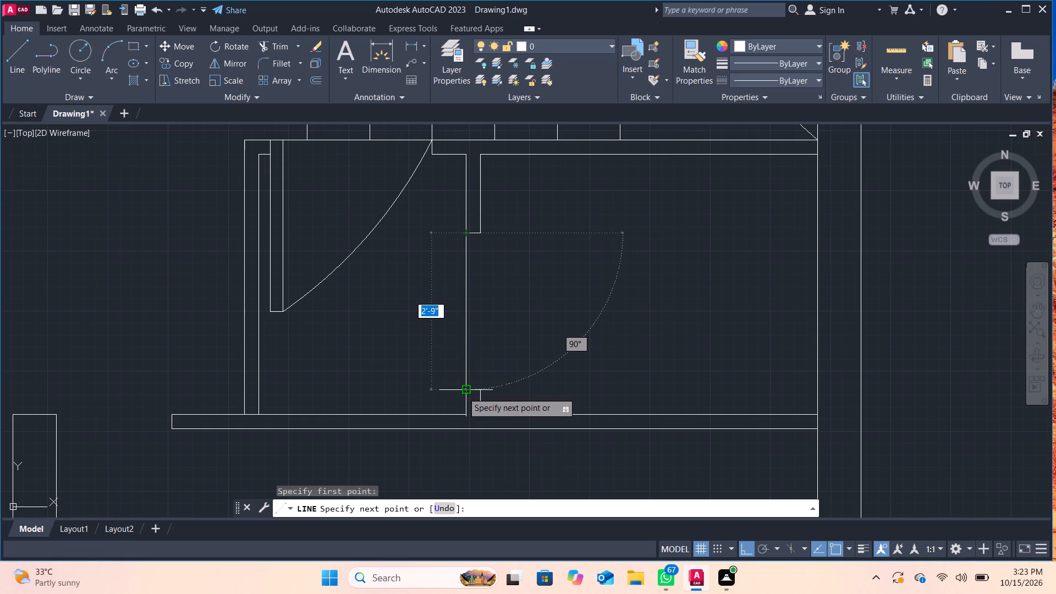
click(463, 392)
key(Return)
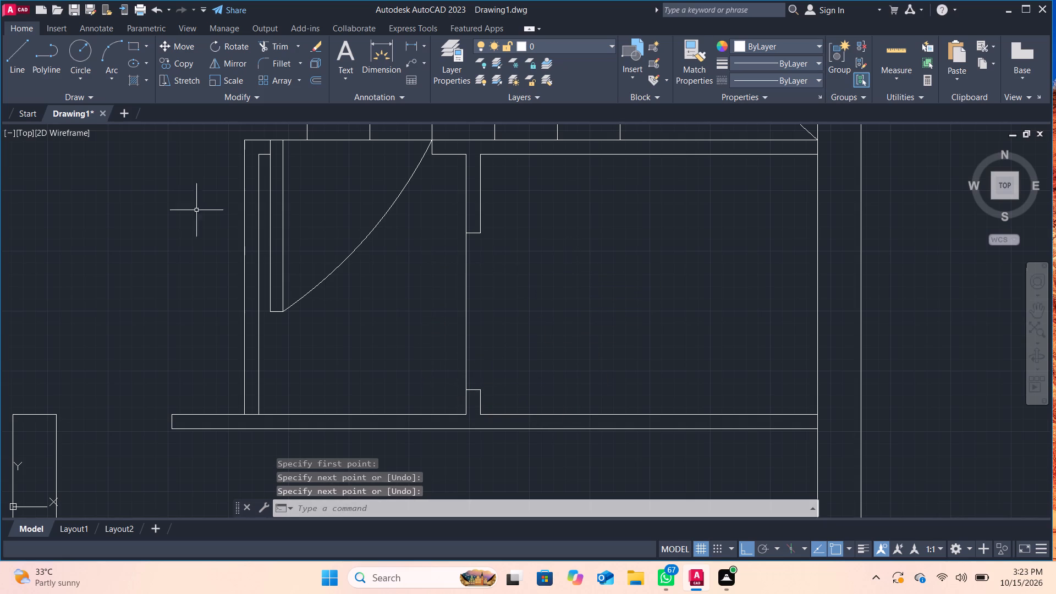
Draw a horizontal door leaf from the lower jamb's right corner, about 2'-4" out and 3" thick, closing onto the opening line.
click(20, 56)
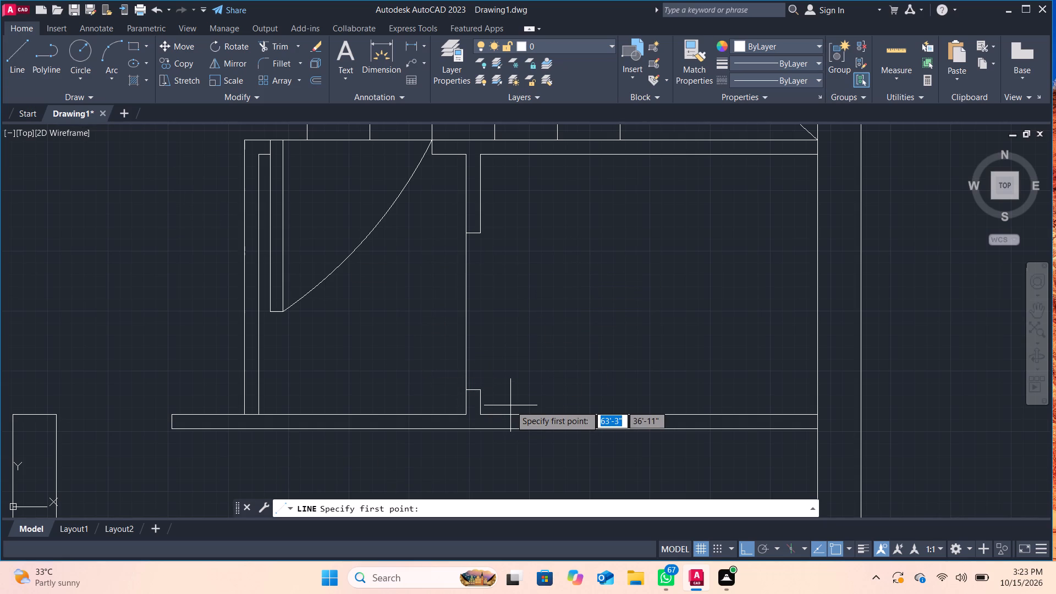
click(479, 392)
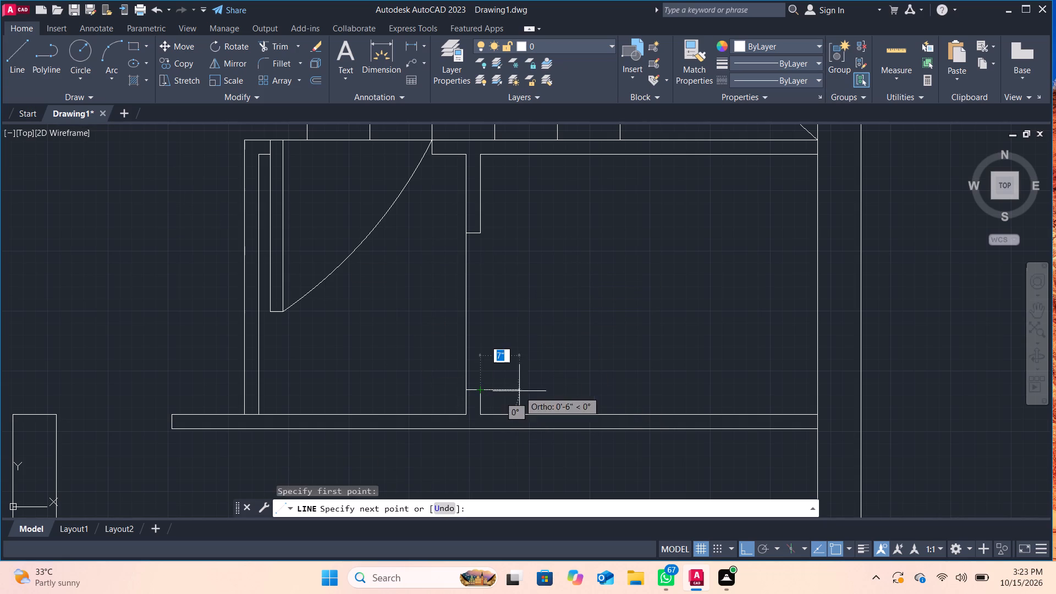
click(616, 383)
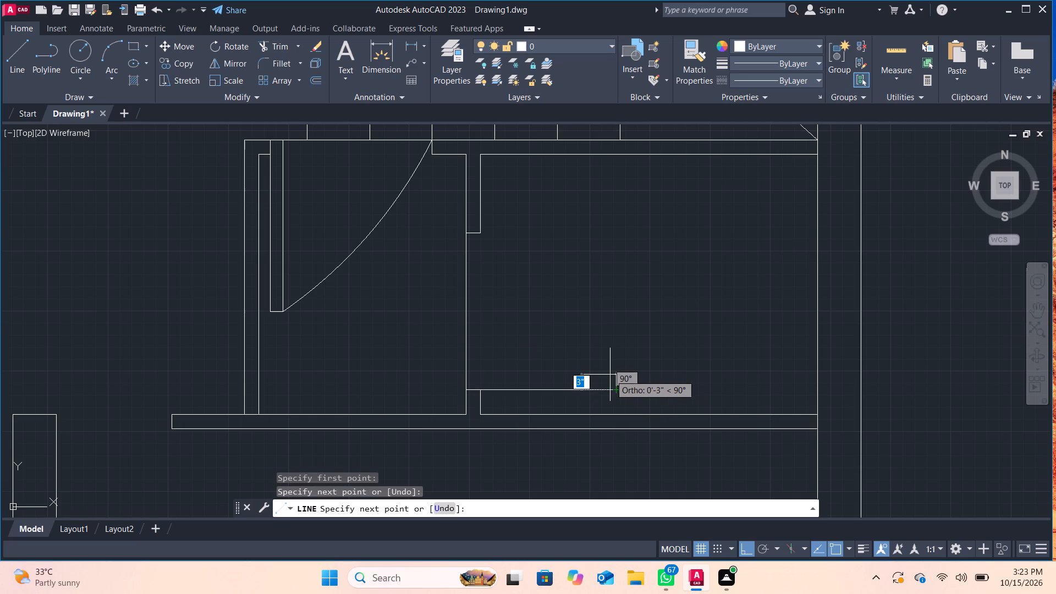
click(617, 373)
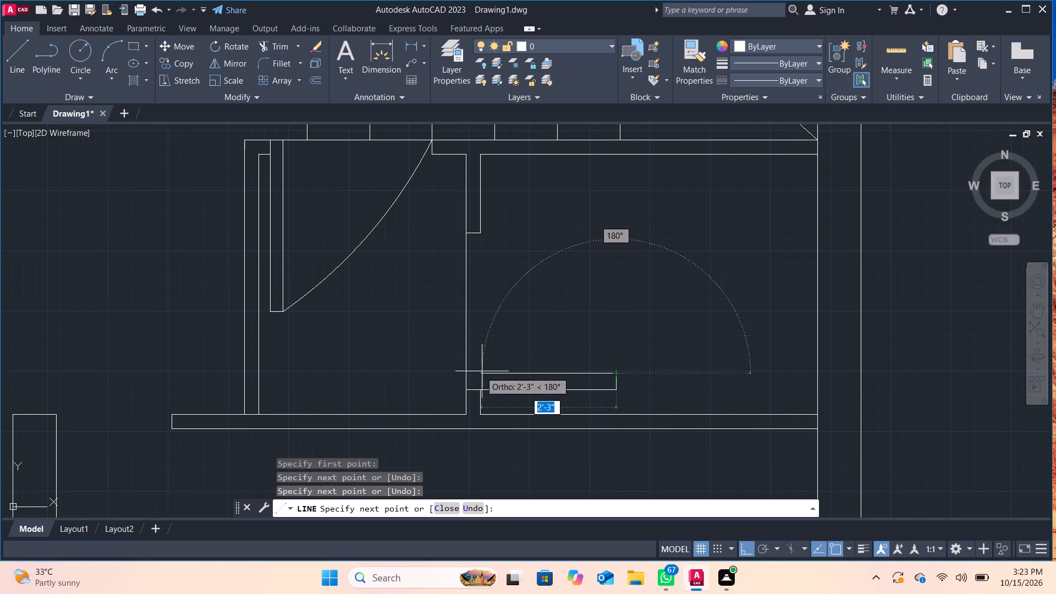
click(471, 375)
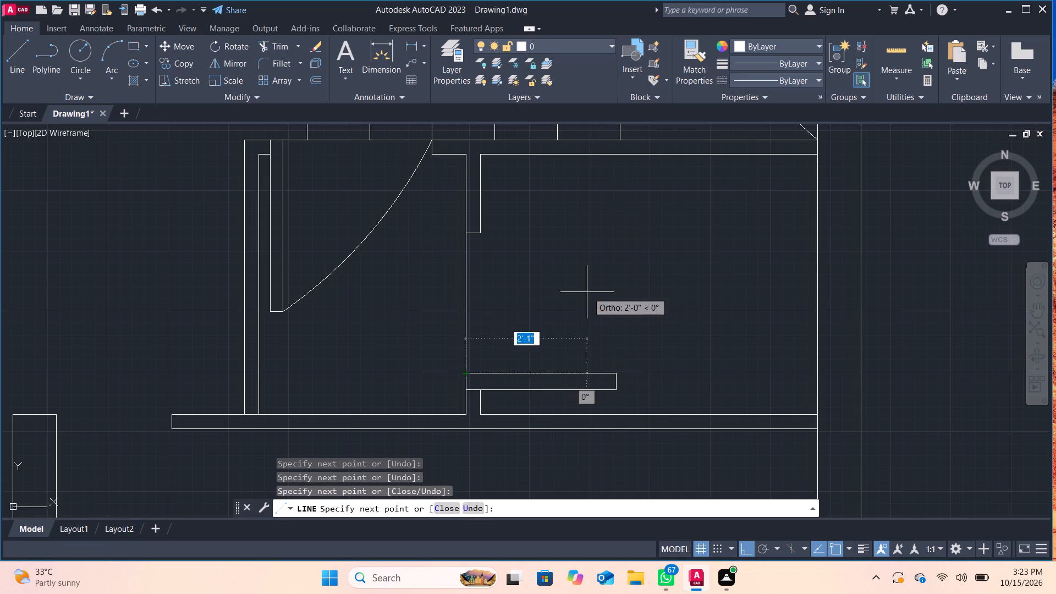
key(Return)
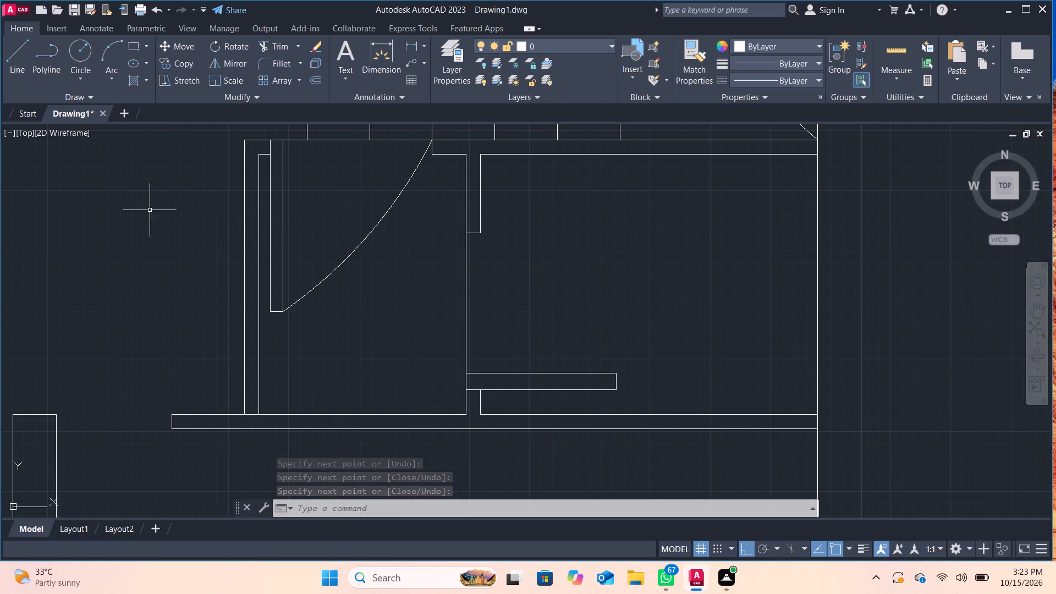
Turn Ortho off and try a three-point swing arc from the upper free corner of the new door leaf.
click(116, 46)
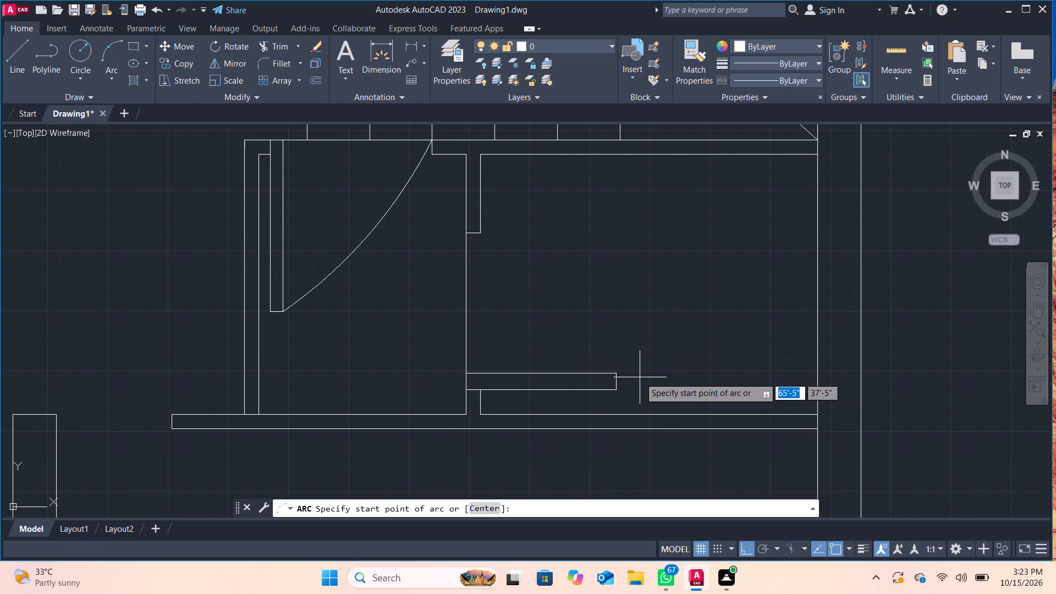
click(619, 371)
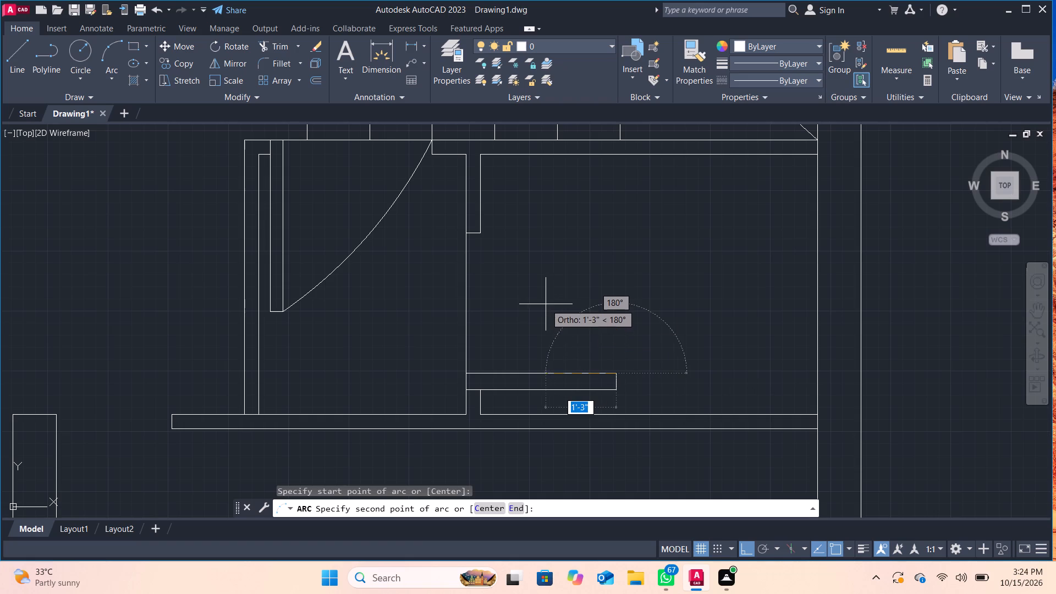
click(744, 551)
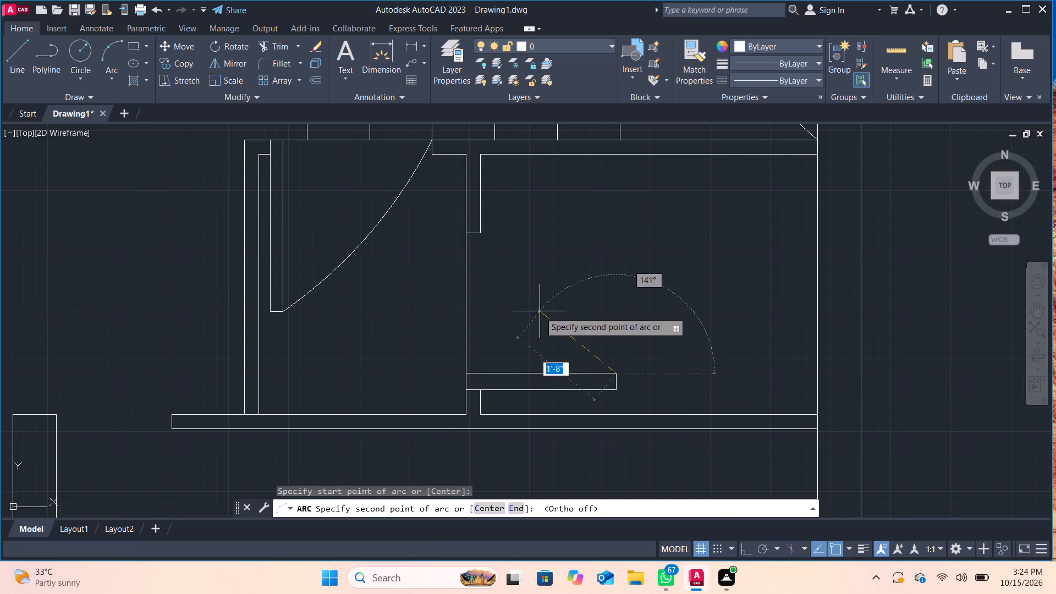
click(540, 311)
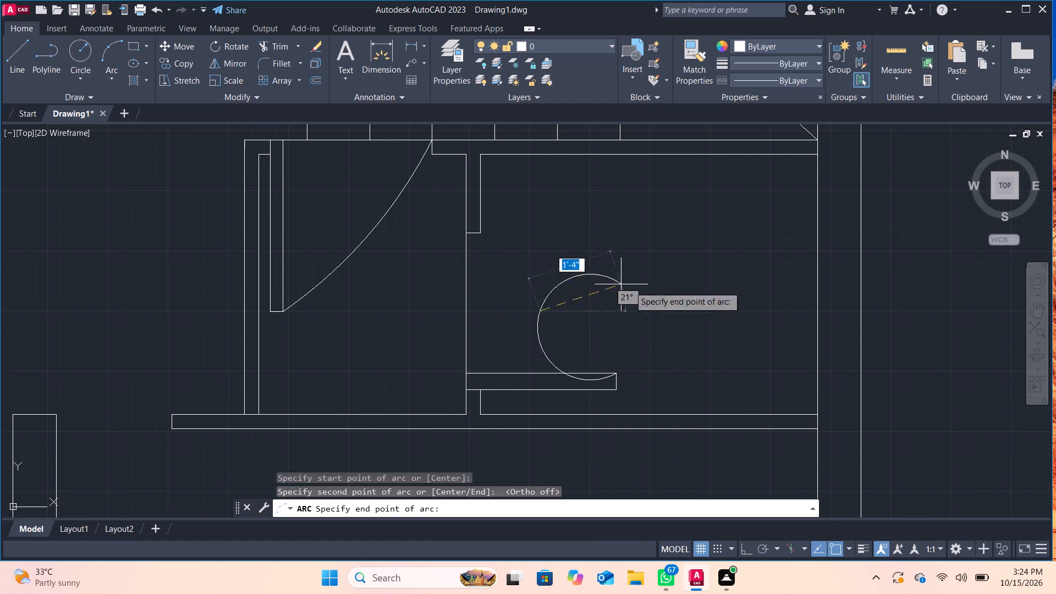
click(621, 377)
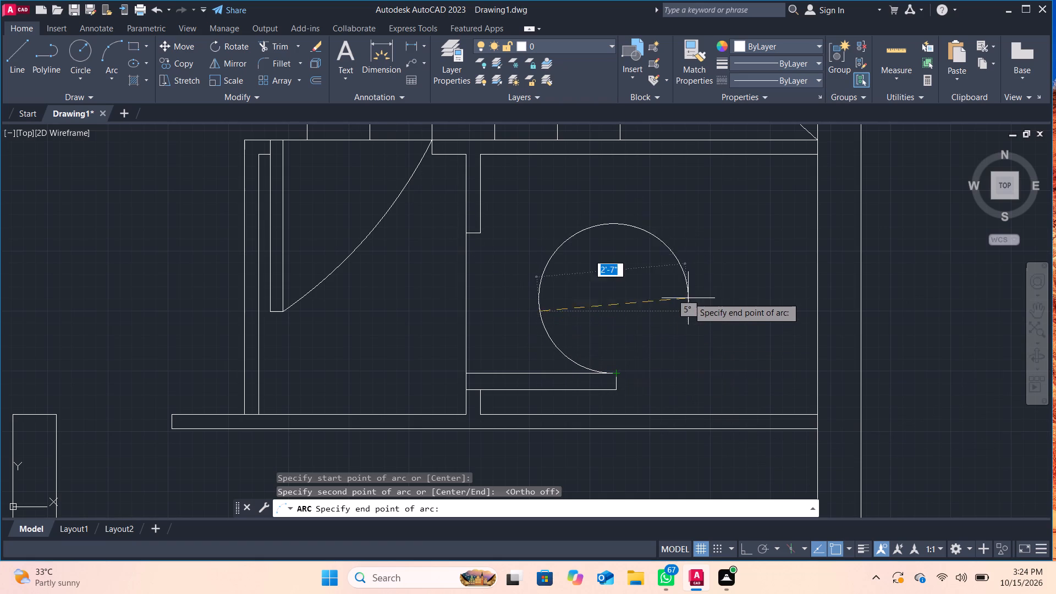
key(Escape)
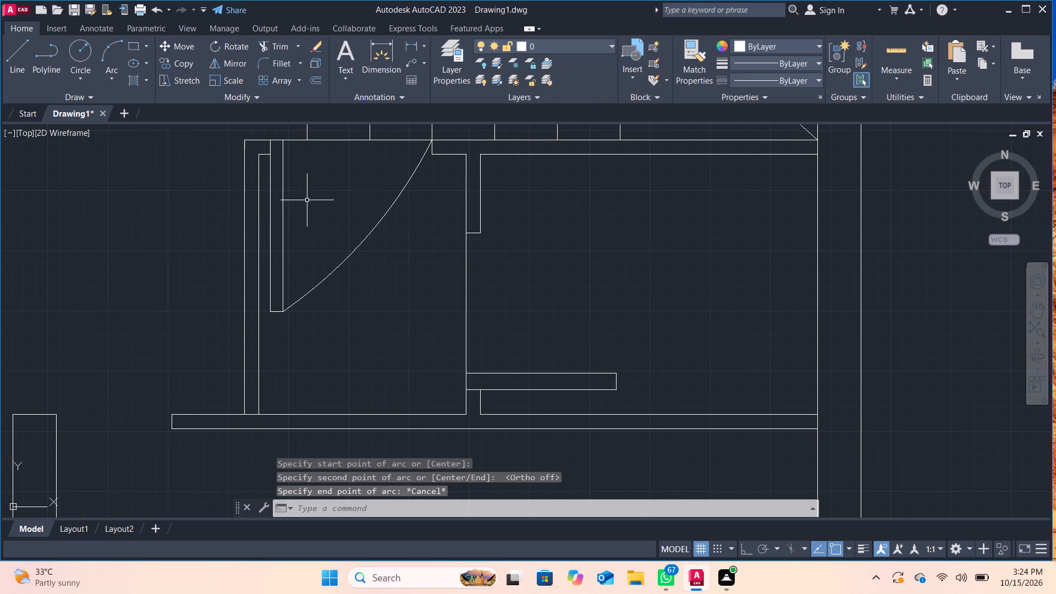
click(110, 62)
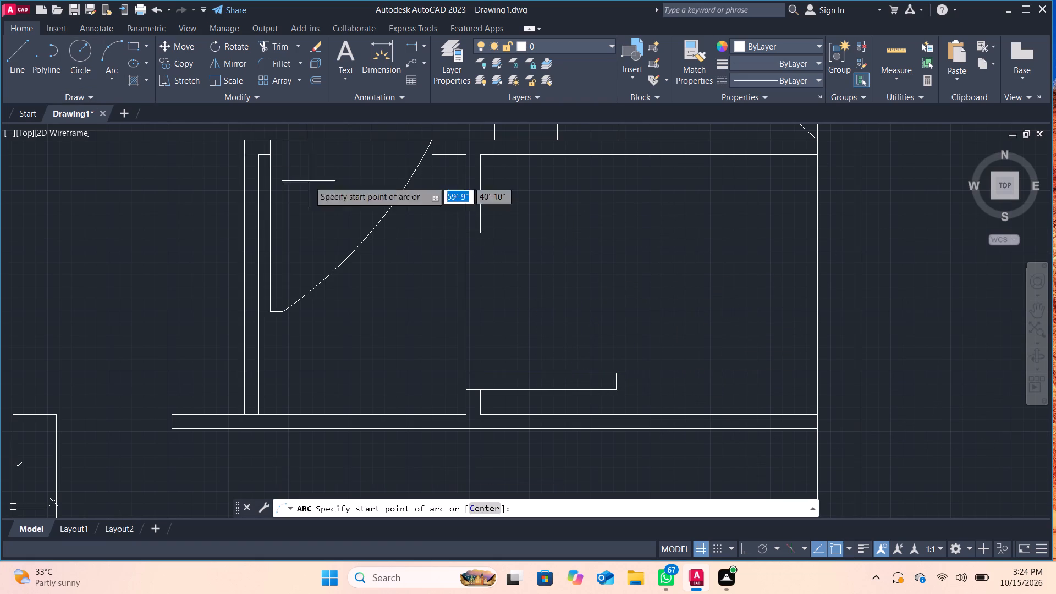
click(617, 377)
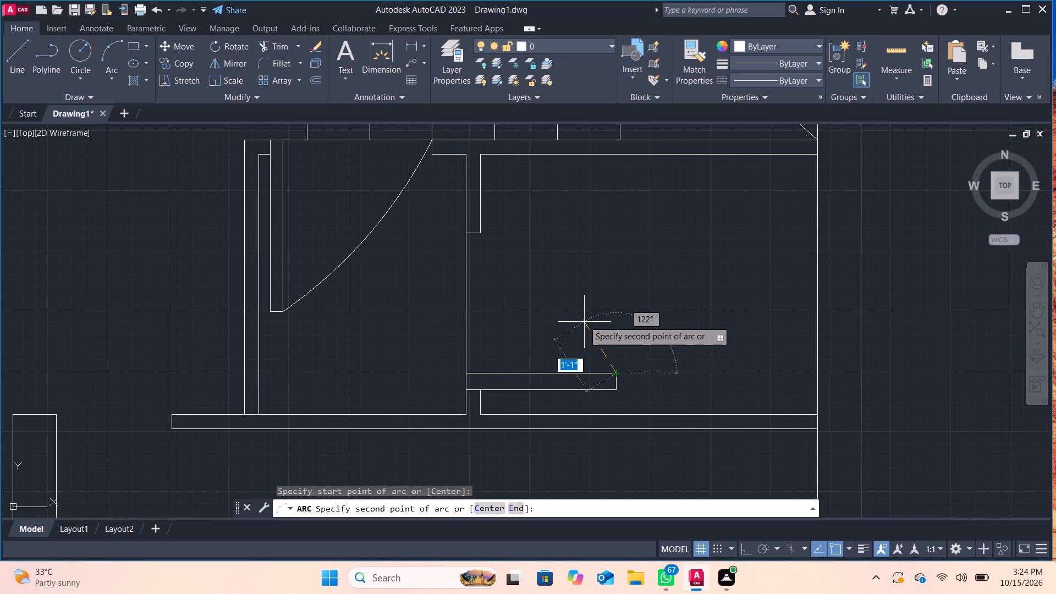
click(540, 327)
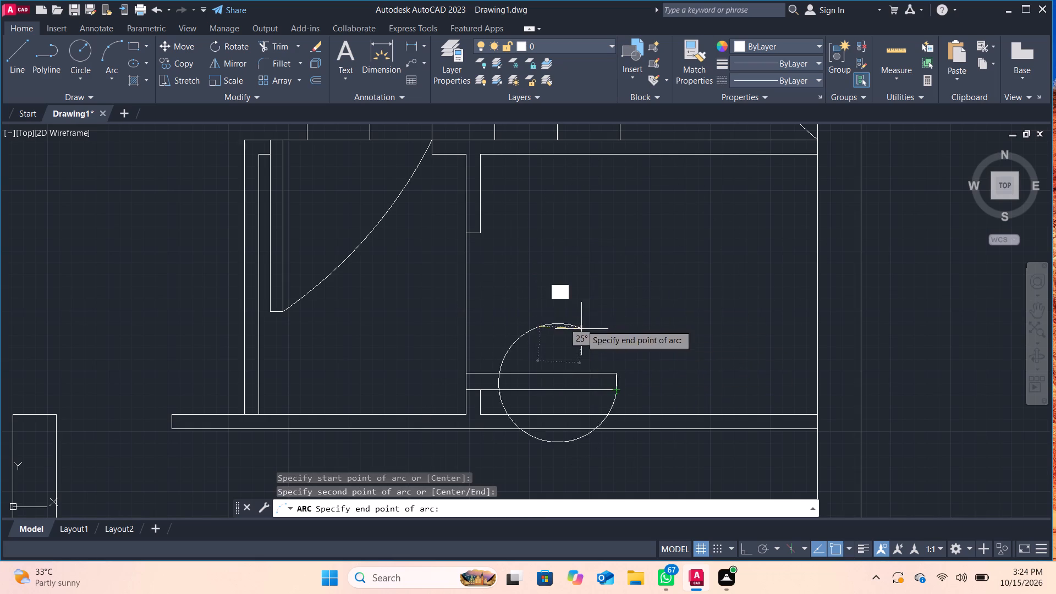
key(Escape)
Draw a three-point swing arc from the door leaf's upper free corner to the left corner of the upper jamb.
click(111, 55)
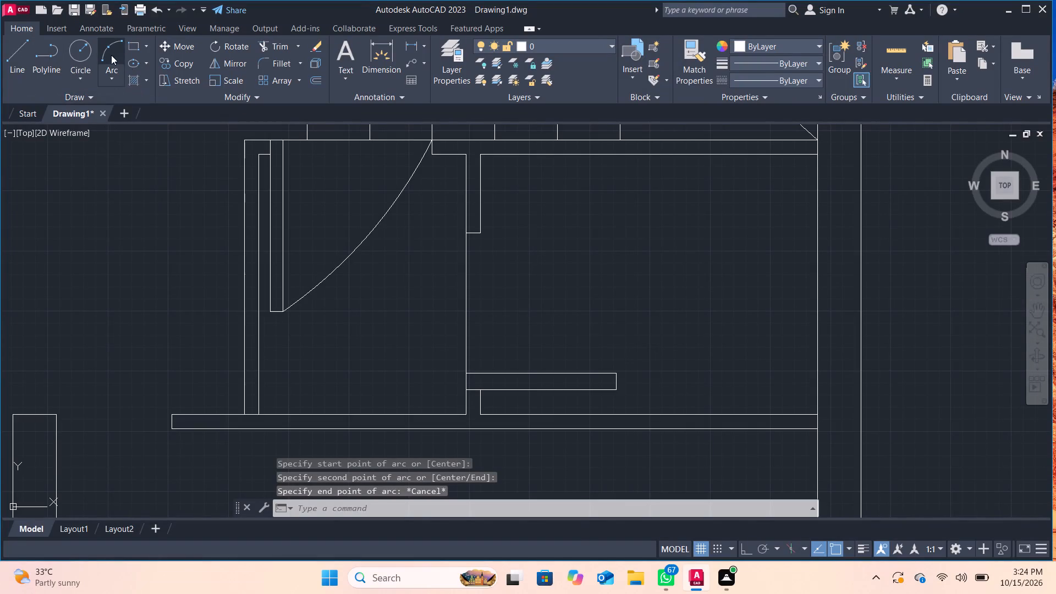
click(614, 371)
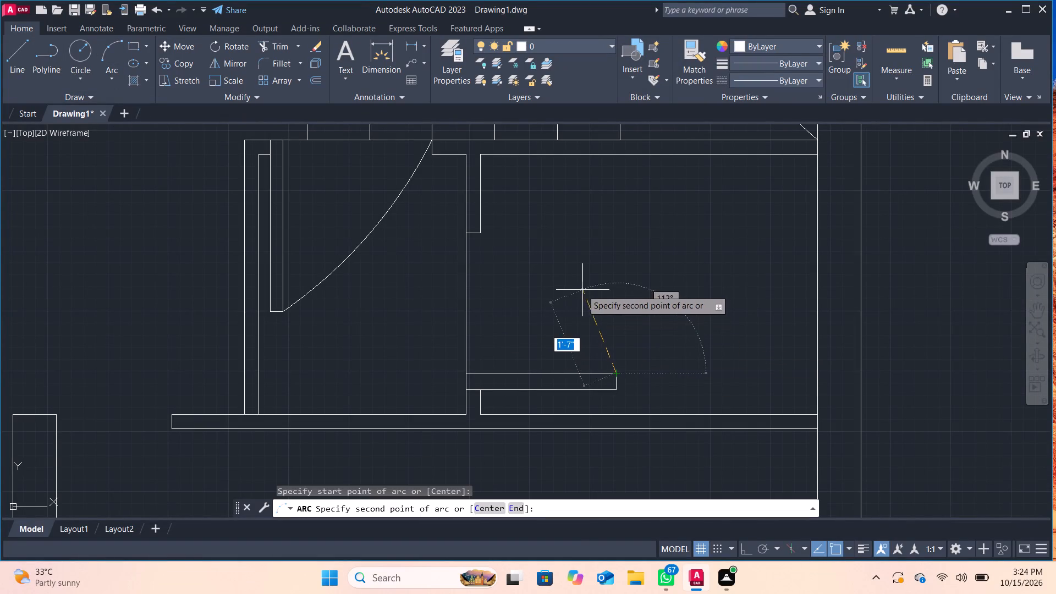
click(566, 289)
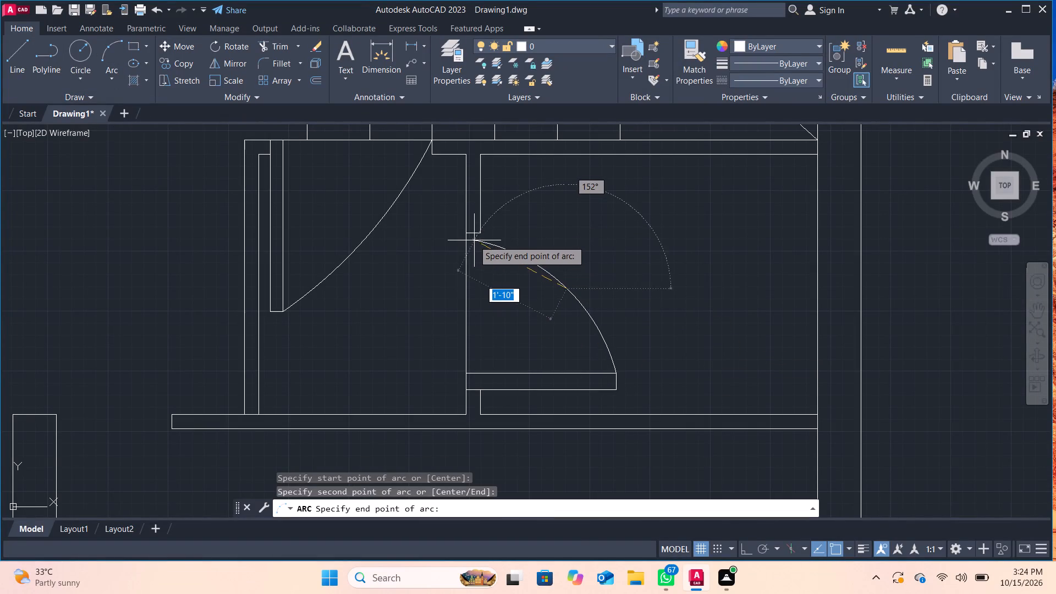
click(468, 234)
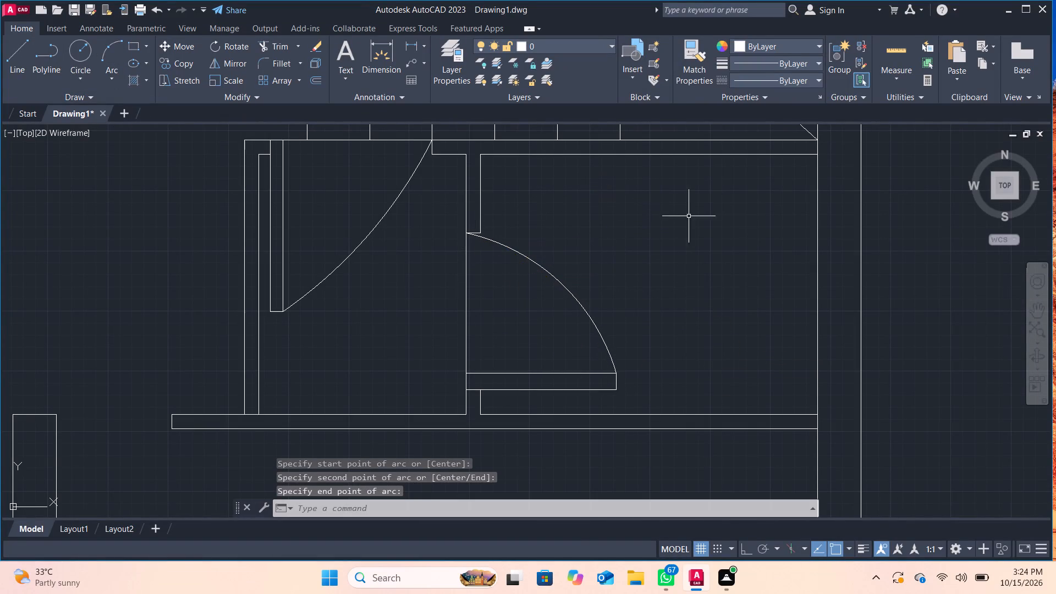
Erase the swing arc of the other door, whose vertical leaf stands by the left partition below the staircase.
scroll(664, 360, down, 2)
middle_drag(664, 360, 664, 380)
scroll(664, 380, down, 1)
middle_drag(664, 380, 651, 327)
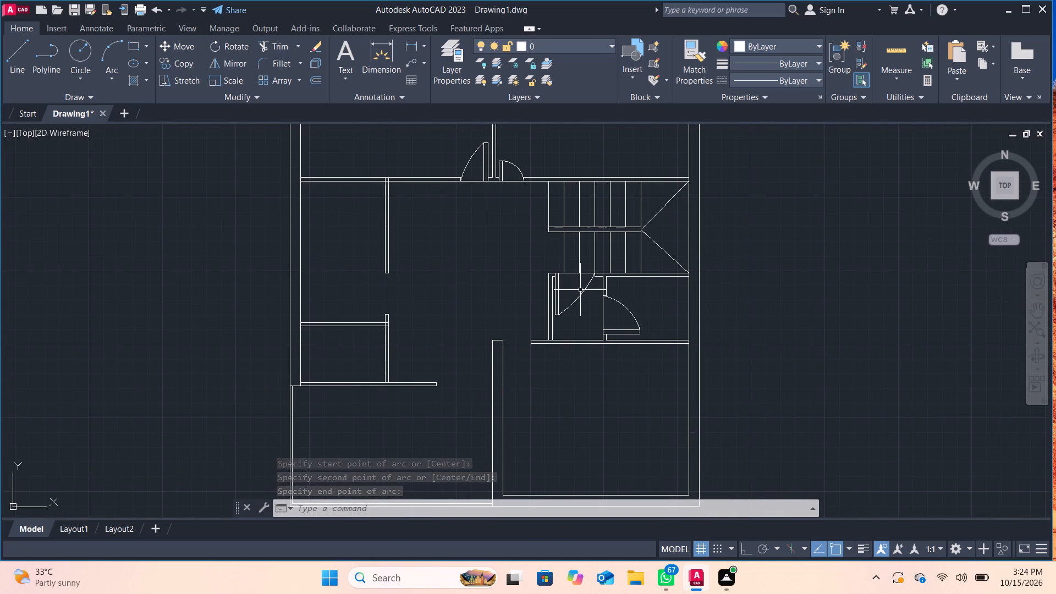
click(583, 291)
key(e)
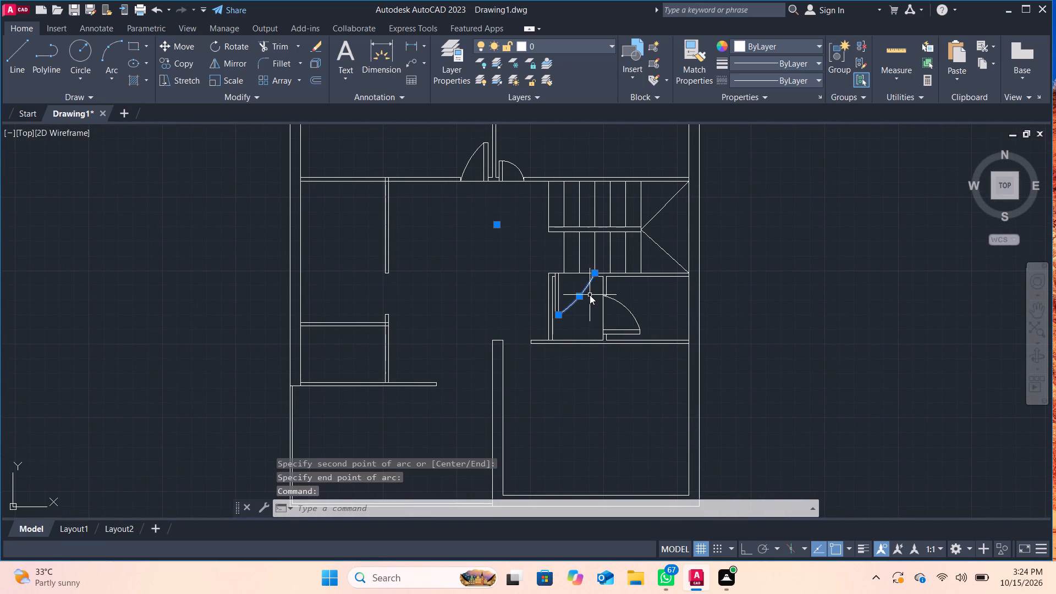
key(Return)
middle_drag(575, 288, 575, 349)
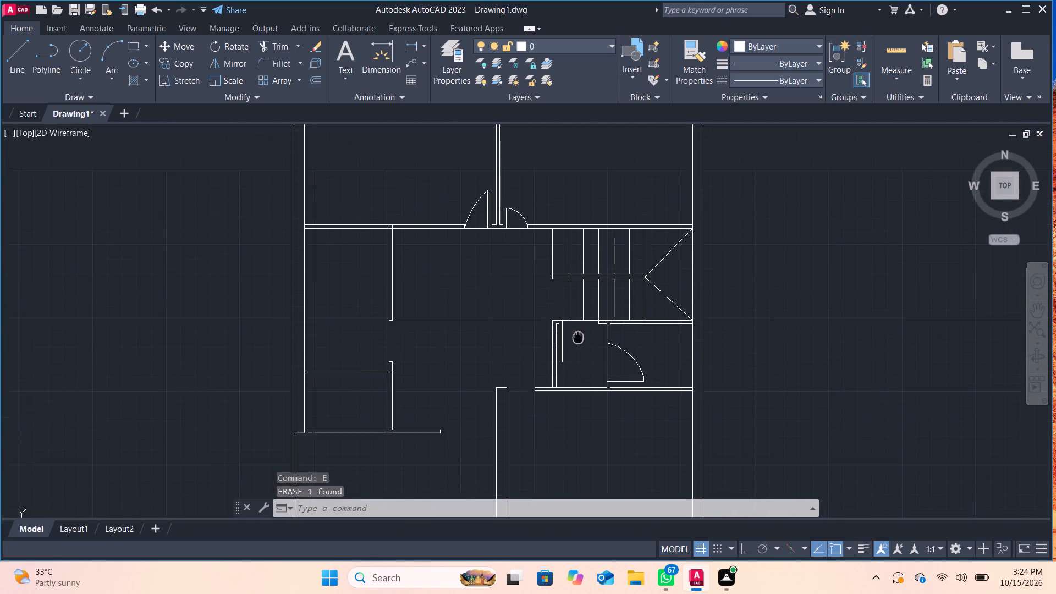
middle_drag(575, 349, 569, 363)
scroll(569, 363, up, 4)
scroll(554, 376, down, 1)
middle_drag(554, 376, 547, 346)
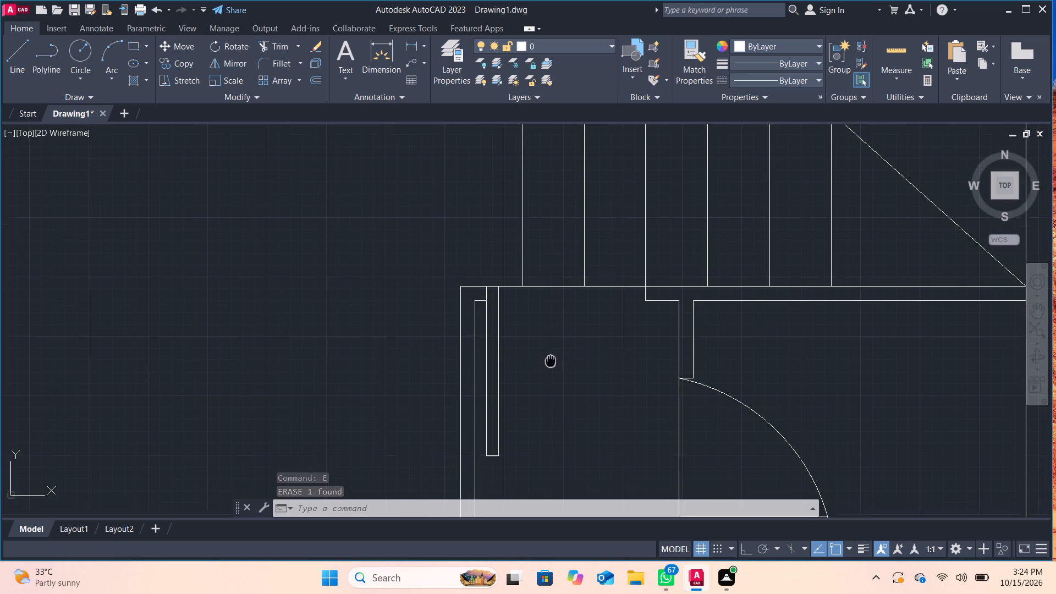
Draw a three-point swing arc from the vertical door leaf's free corner below the staircase to the lower corner of the opposite jamb.
middle_drag(547, 346, 546, 332)
click(112, 58)
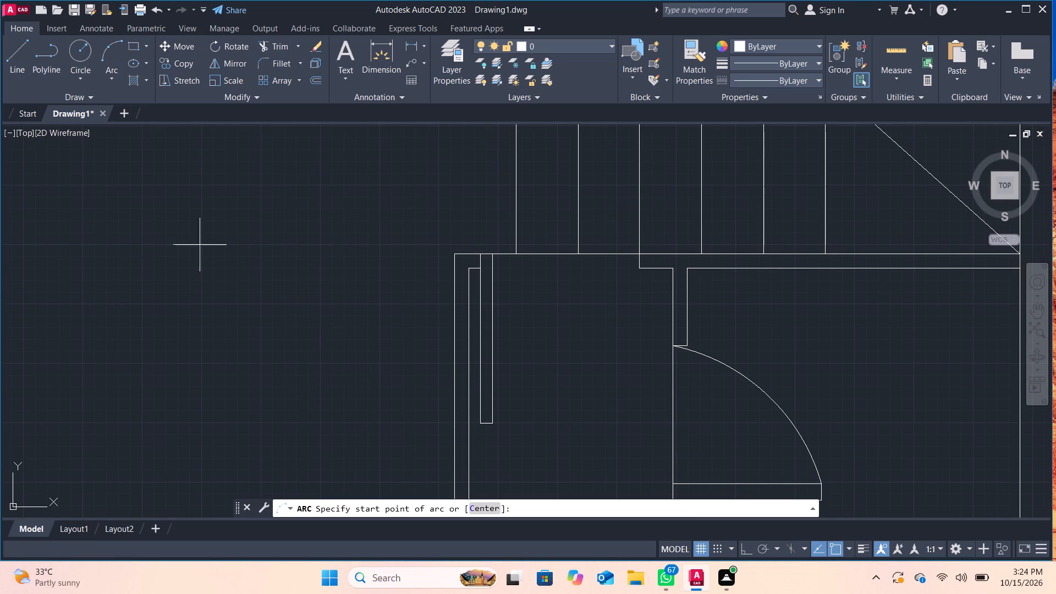
click(495, 422)
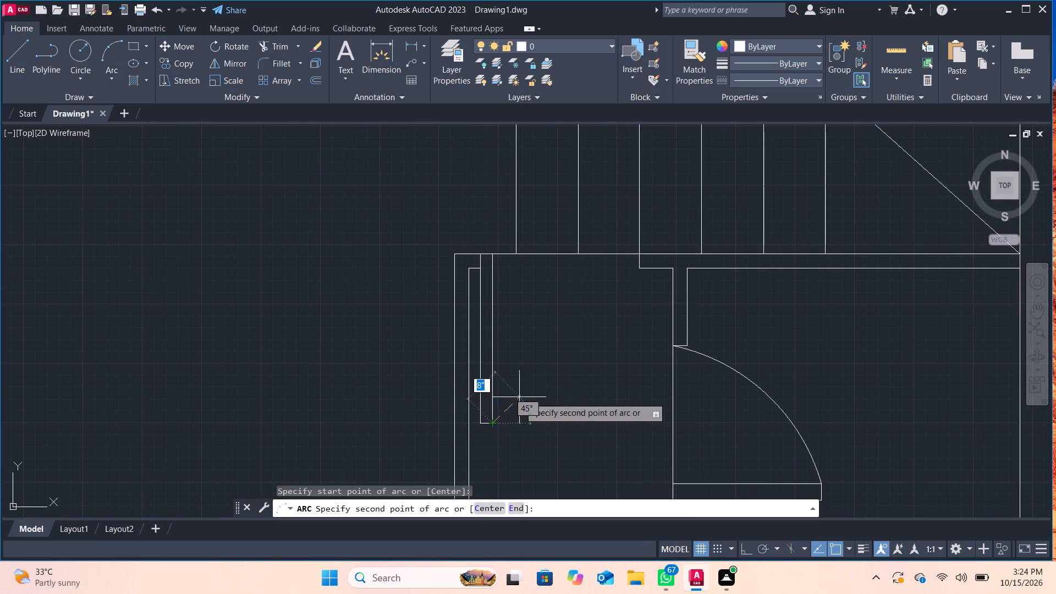
click(589, 374)
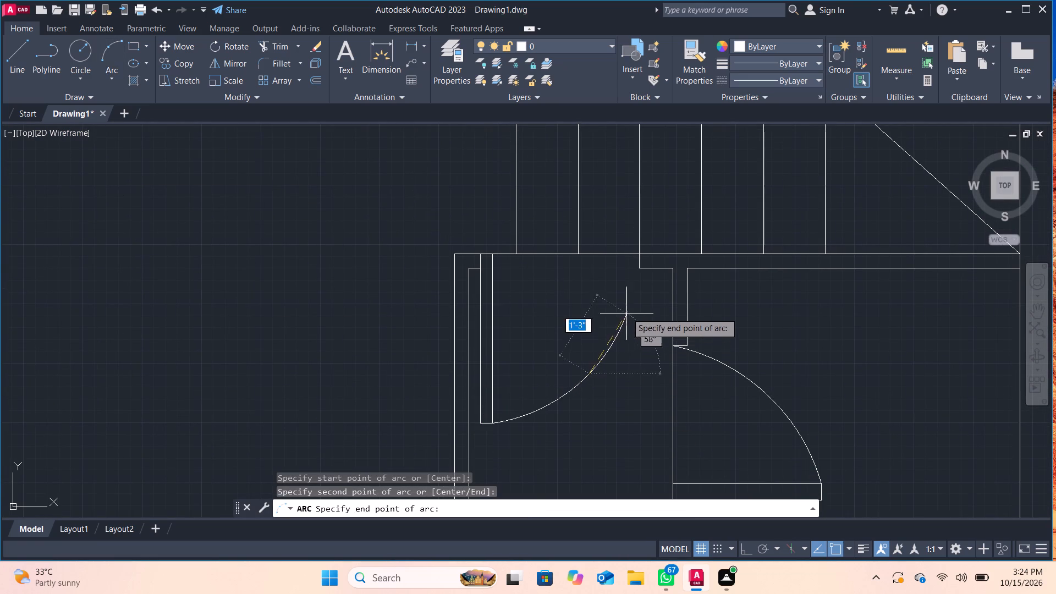
click(637, 266)
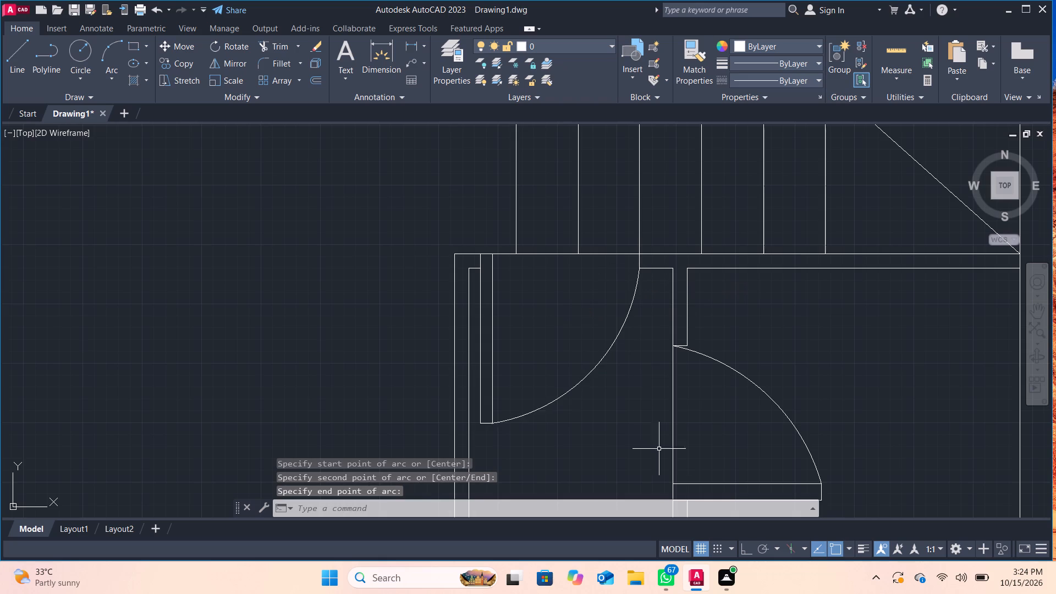
Erase the swing arc of the door right of the vertical partition, in the wall above the staircase.
scroll(640, 465, down, 2)
middle_drag(605, 422, 576, 334)
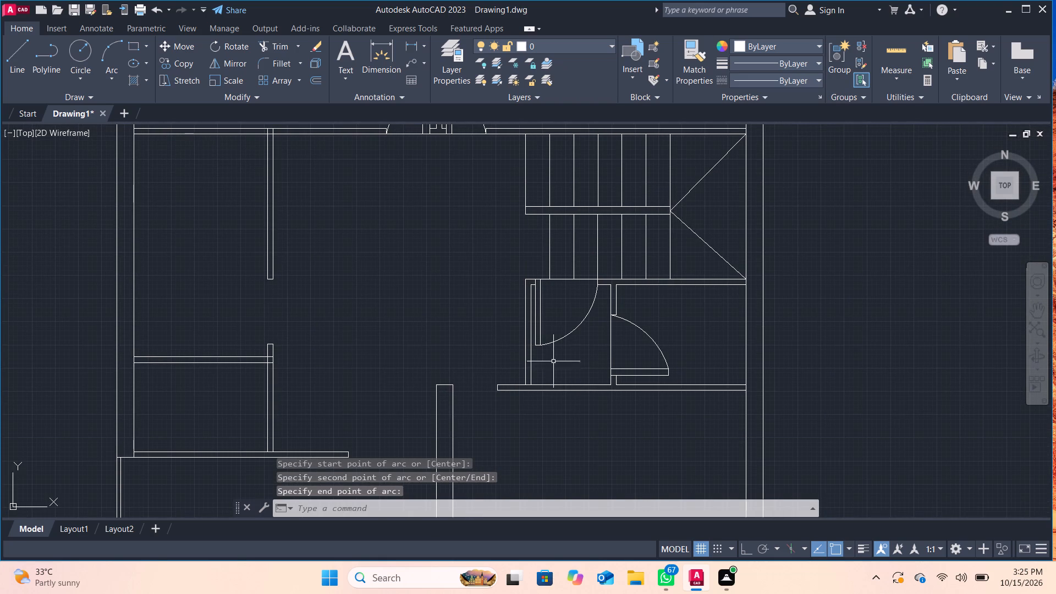
middle_drag(468, 314, 472, 333)
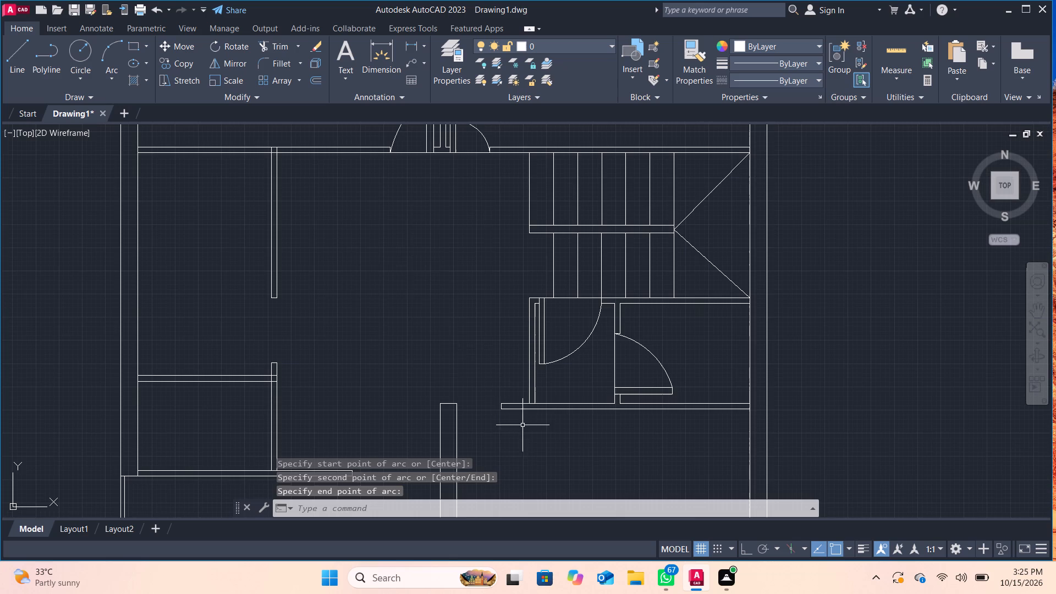
middle_drag(409, 217, 394, 398)
scroll(433, 297, up, 1)
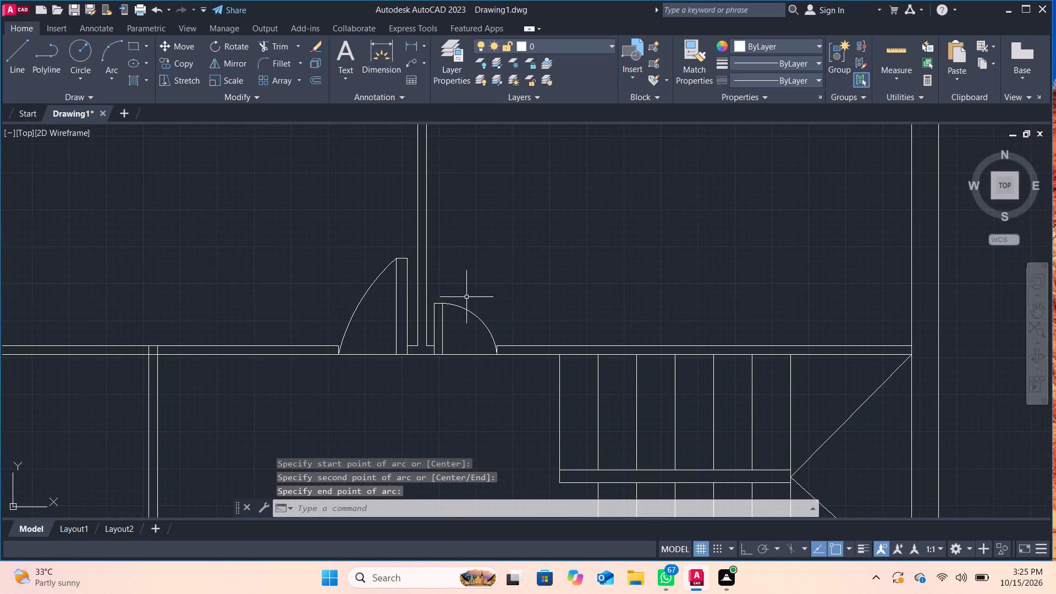
click(465, 307)
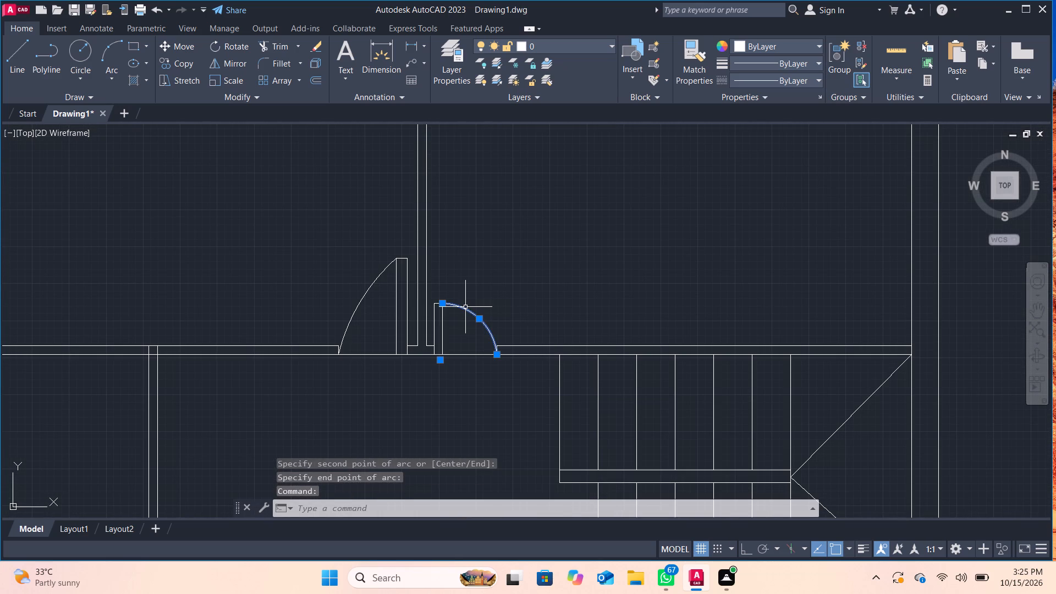
key(e)
key(Return)
Erase the remaining leaf lines of that door, leaving only its jamb and the wall opening.
scroll(470, 308, up, 1)
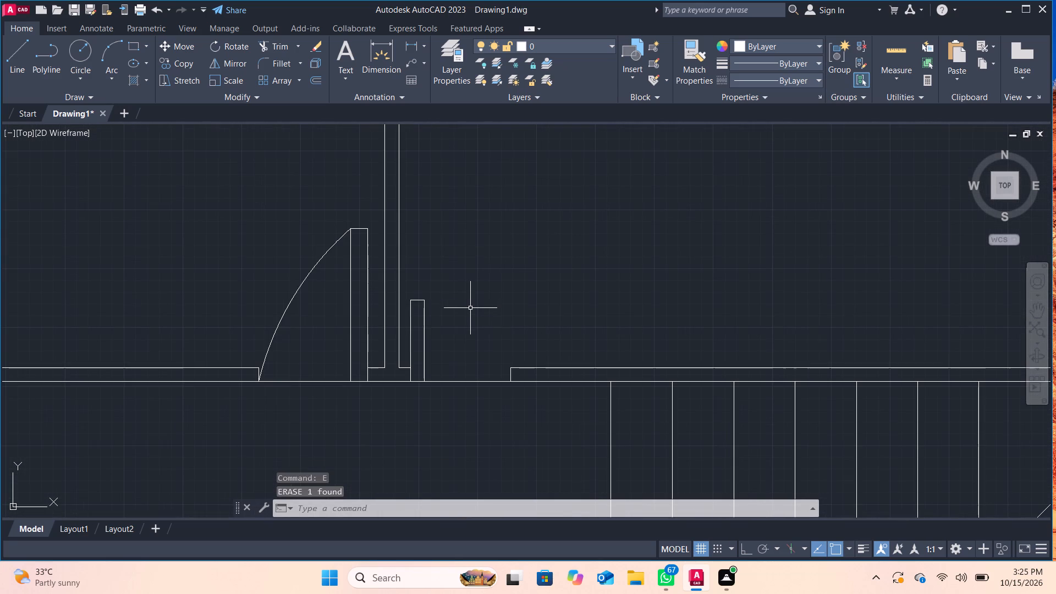
click(424, 301)
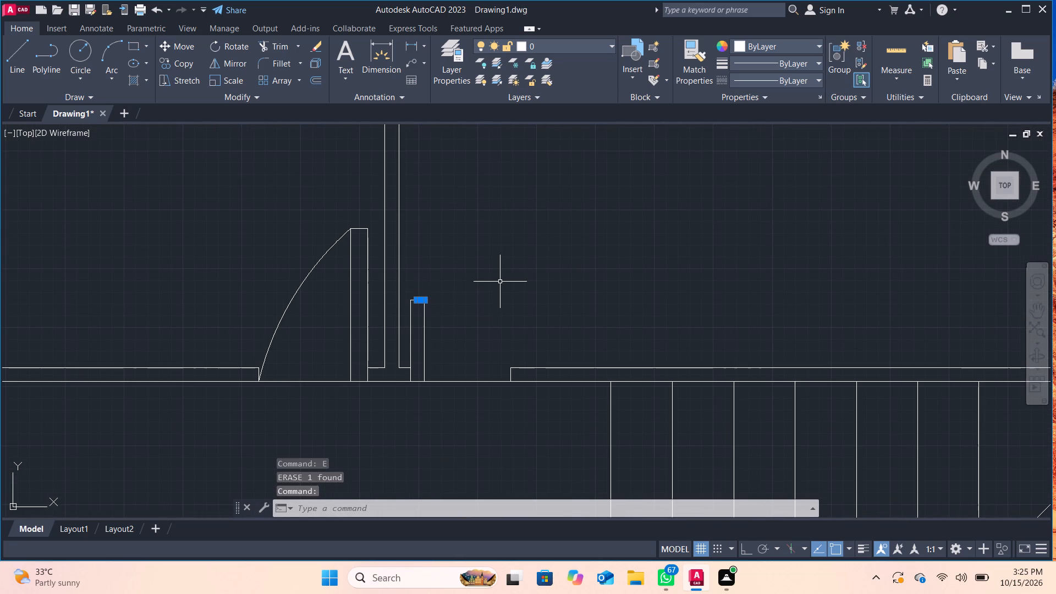
key(e)
key(Return)
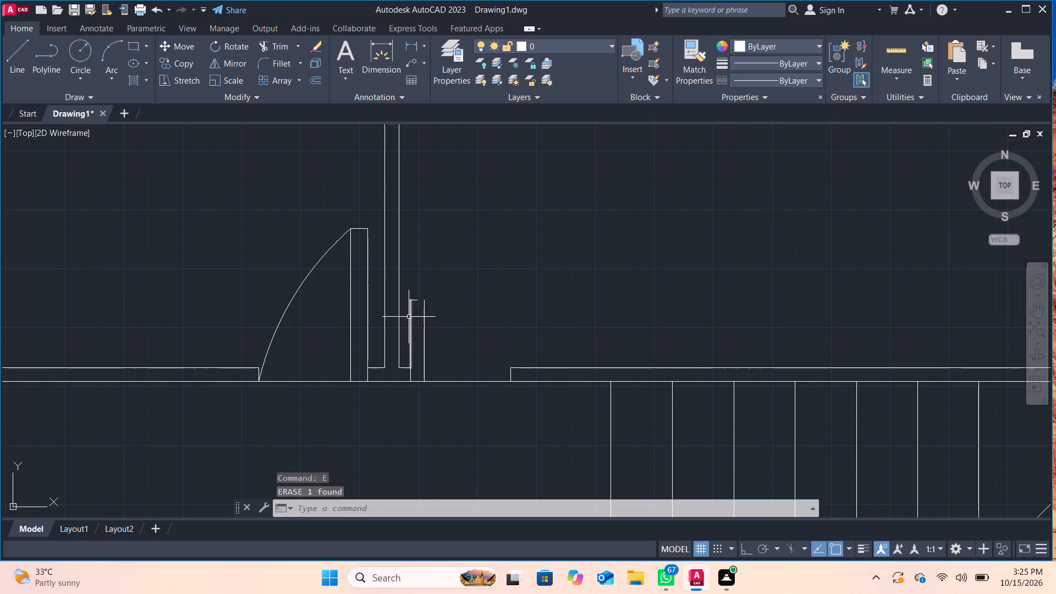
click(409, 316)
click(425, 315)
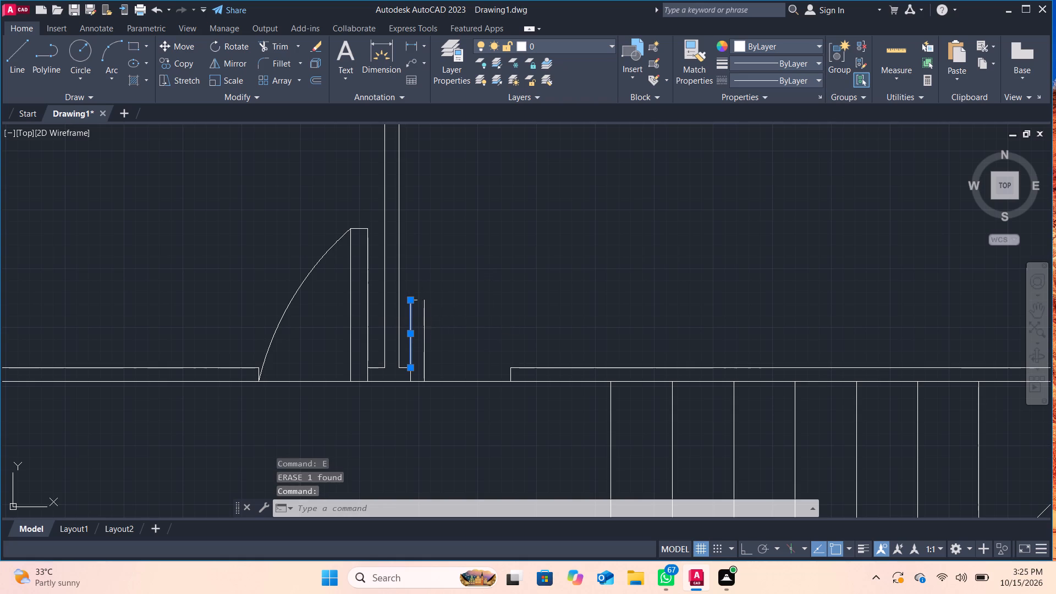
key(e)
key(Return)
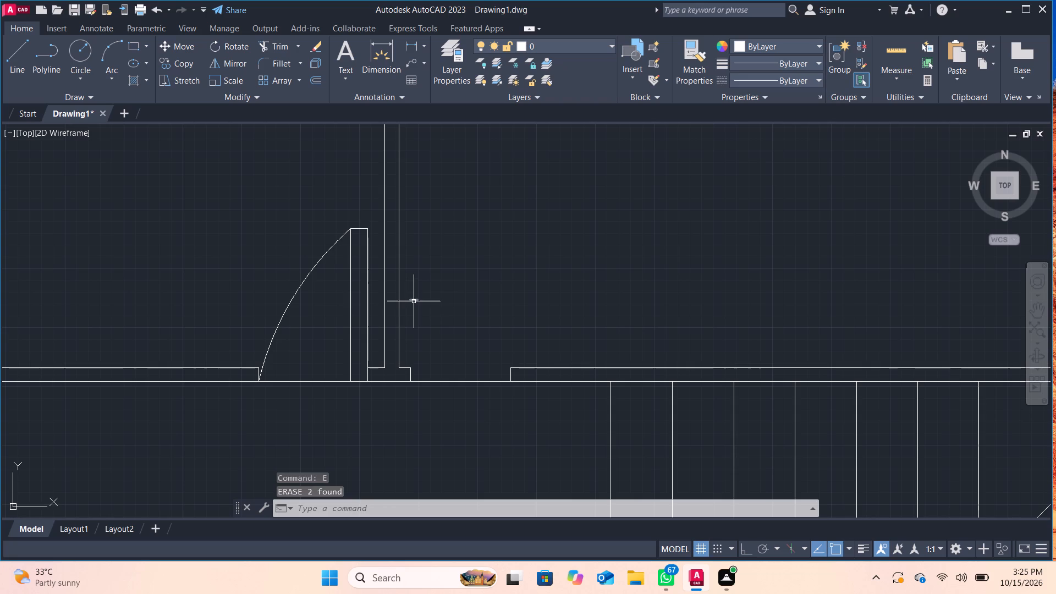
click(414, 300)
key(e)
key(Return)
Draw a taller, narrower vertical door leaf upward from the left jamb's upper corner, closing down onto the wall's lower line.
click(22, 53)
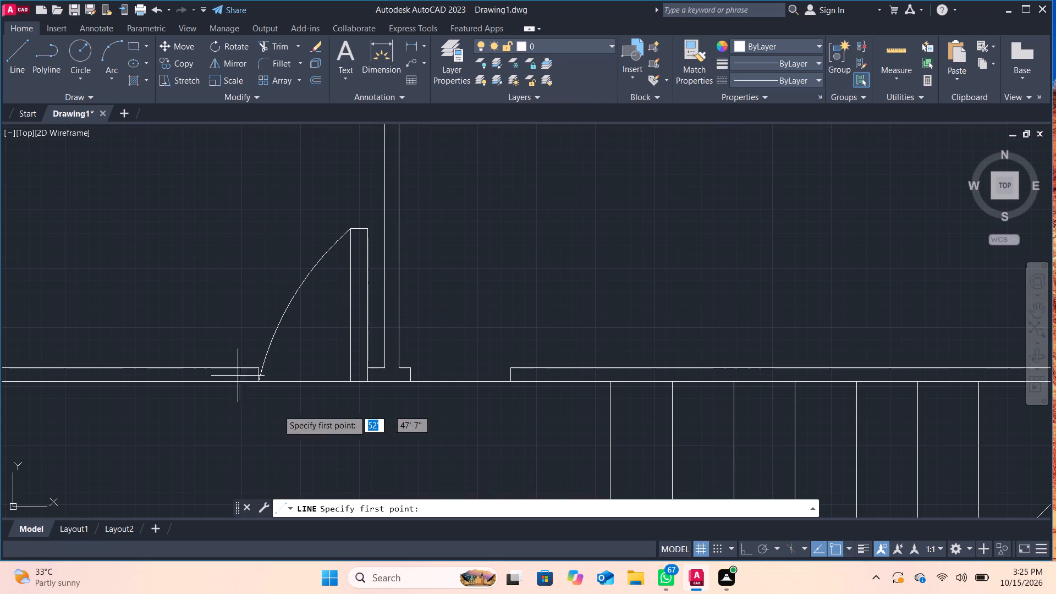
click(411, 366)
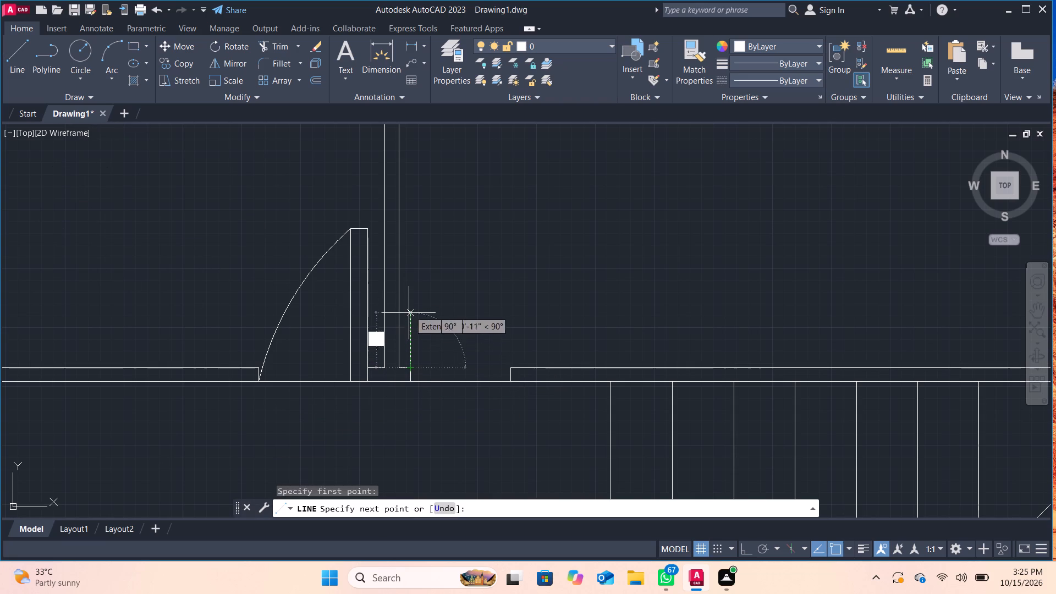
click(412, 246)
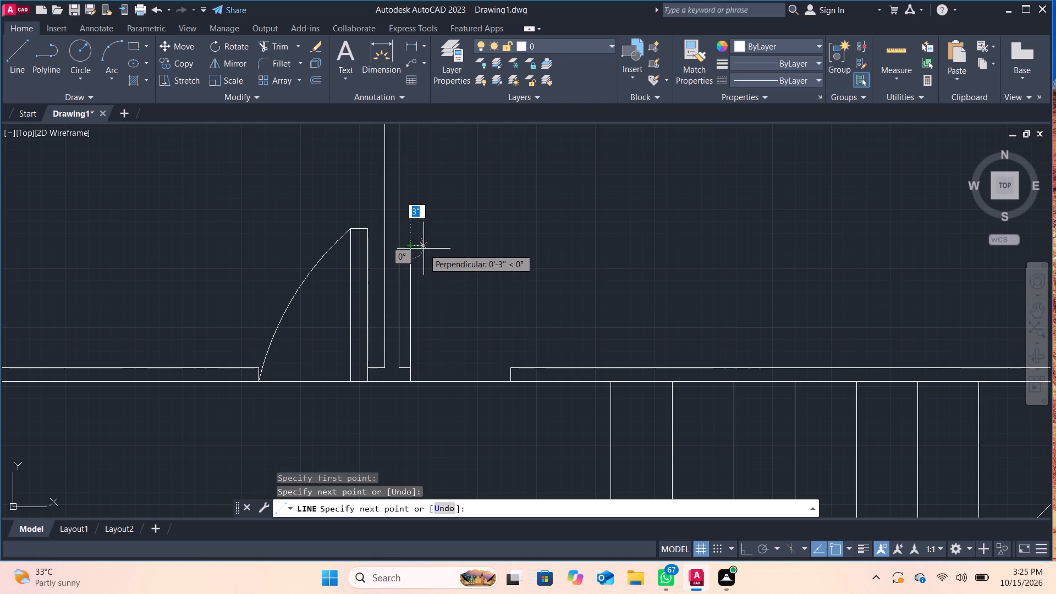
click(419, 248)
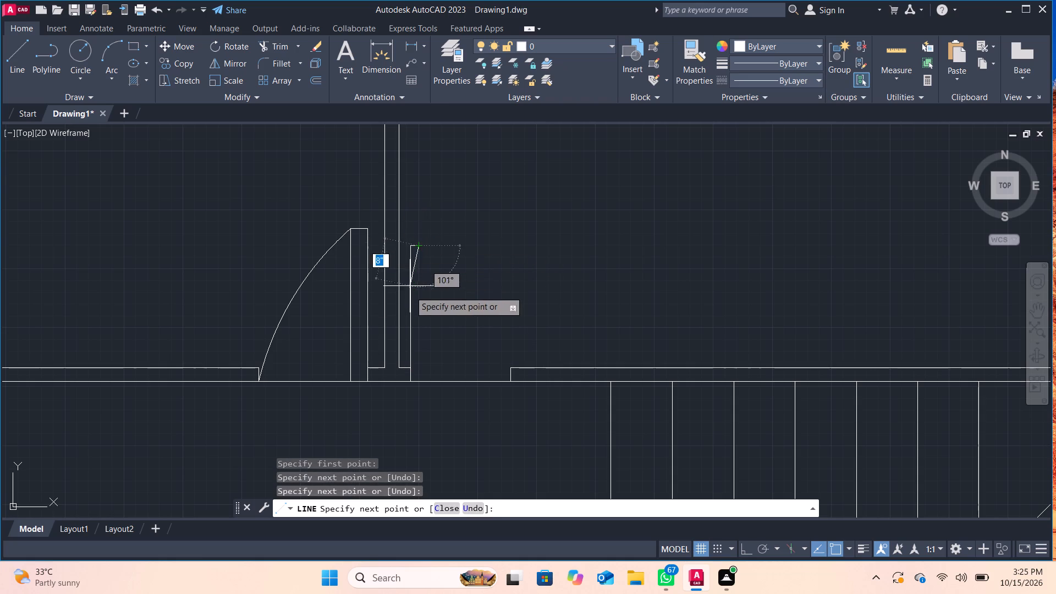
click(418, 382)
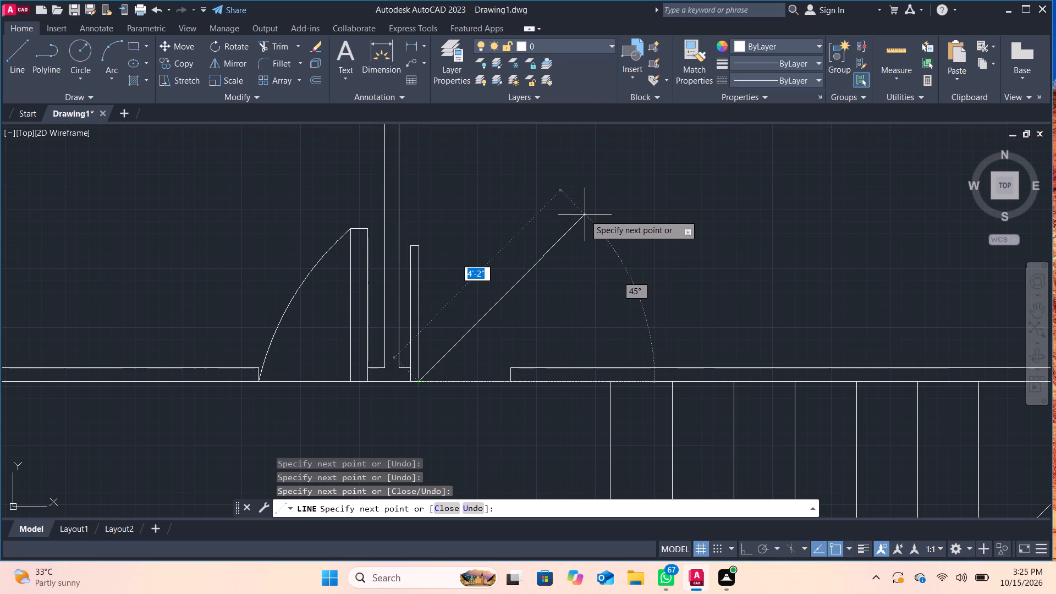
key(Return)
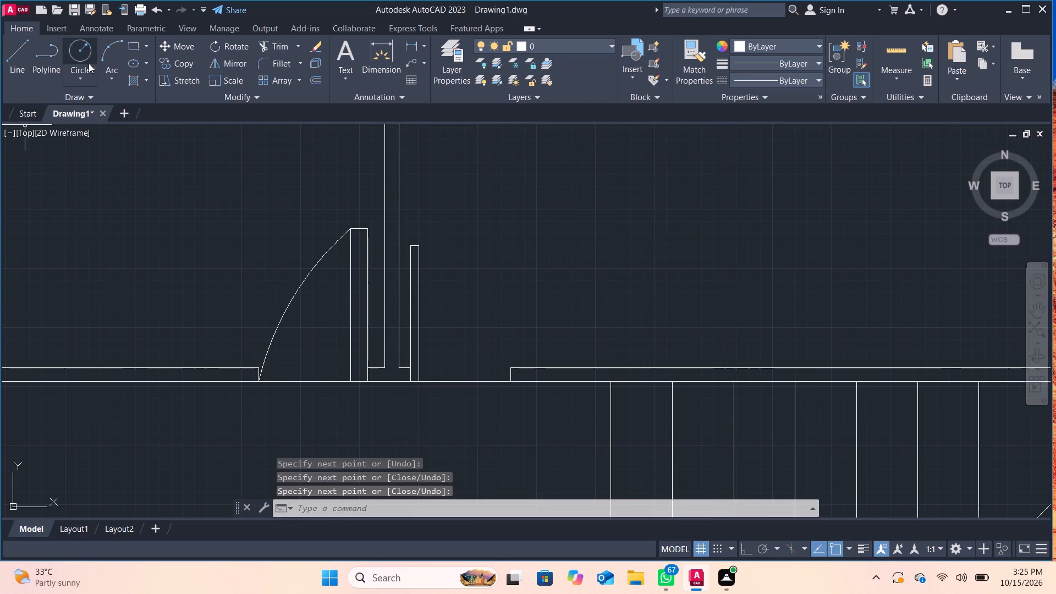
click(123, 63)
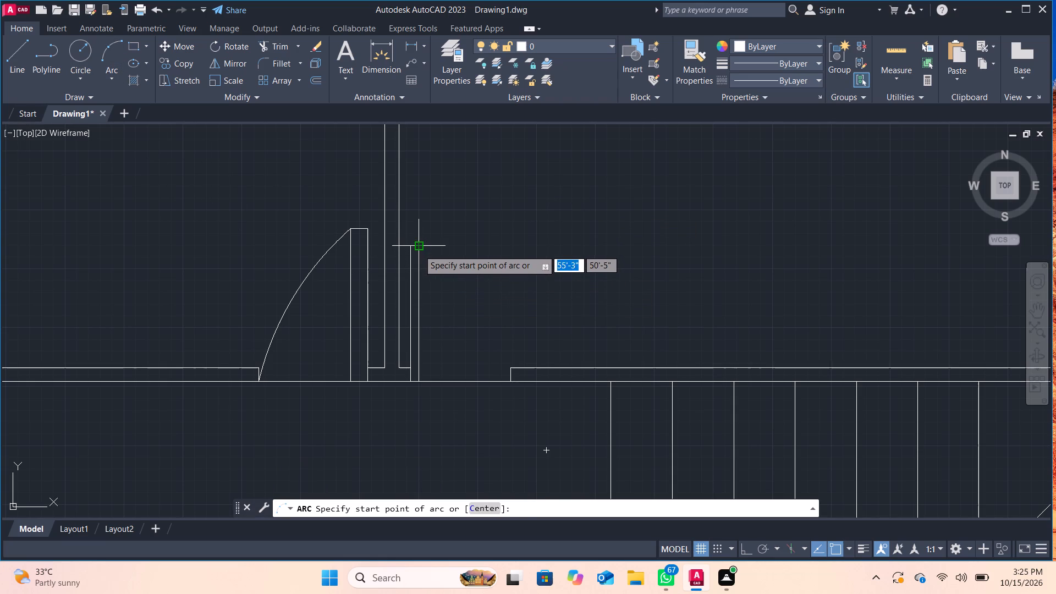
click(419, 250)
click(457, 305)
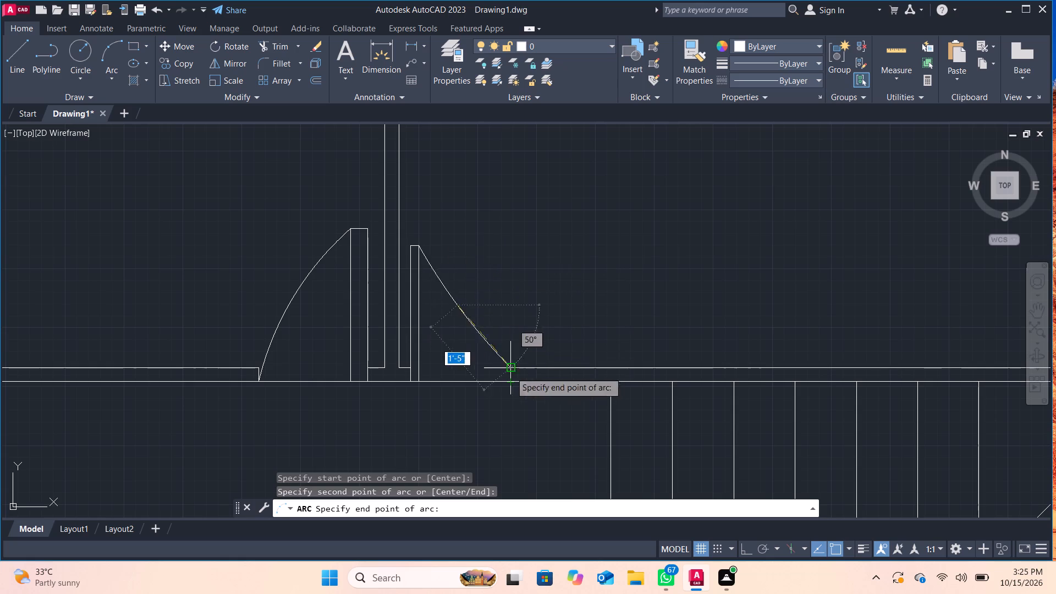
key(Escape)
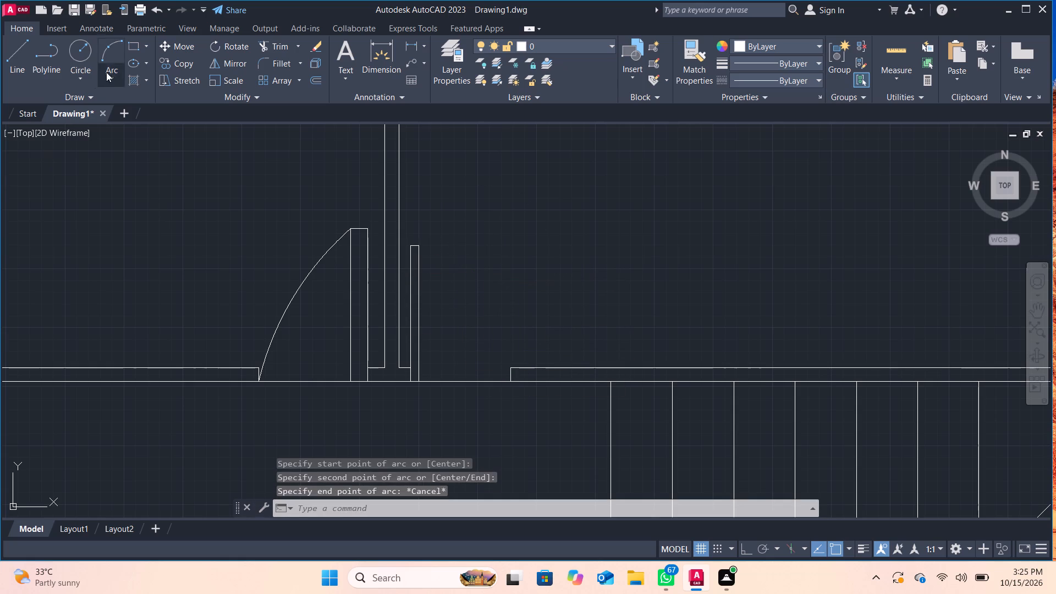
Draw a three-point swing arc from the new leaf's upper right corner, bulging outward, to the right jamb's upper corner.
click(111, 64)
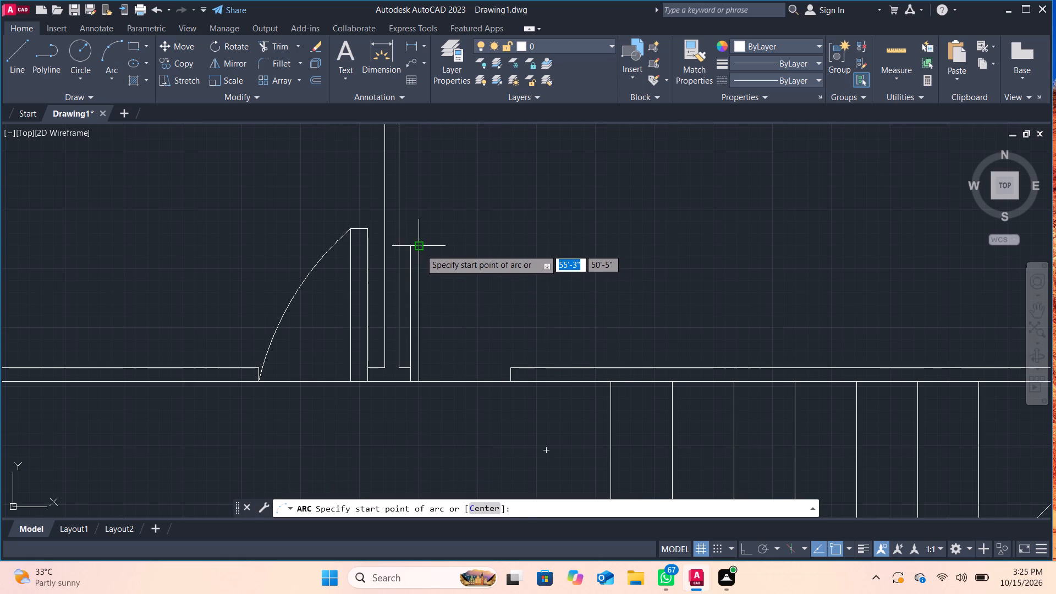
click(420, 249)
click(480, 277)
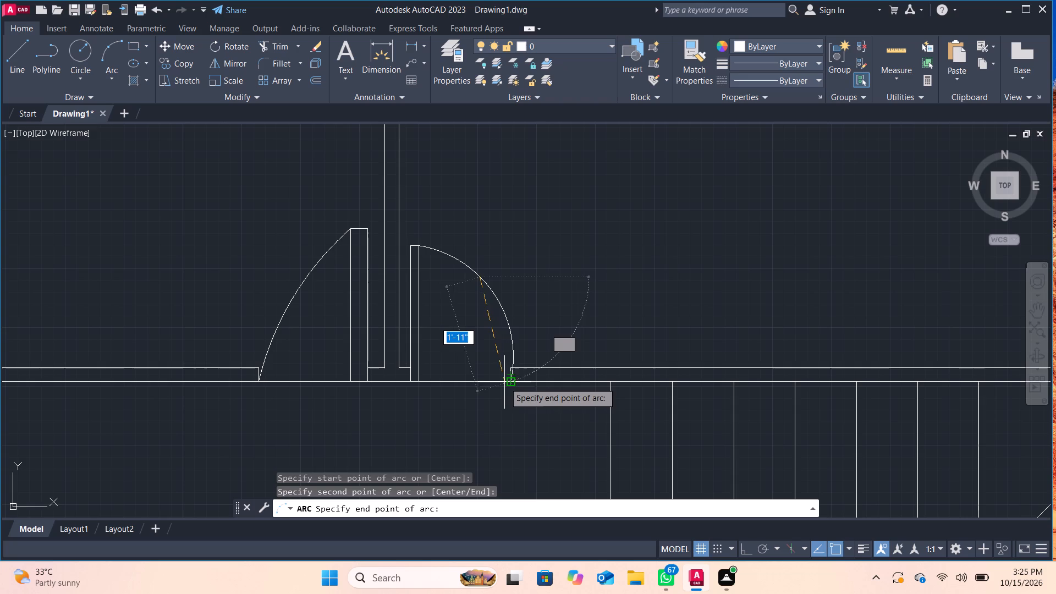
click(509, 368)
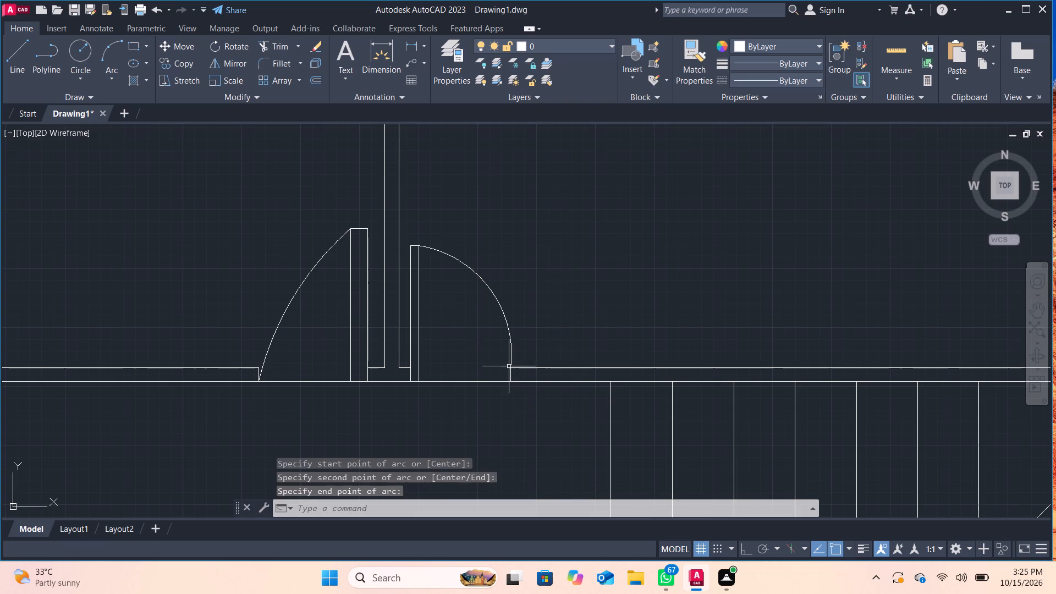
Erase the swing arc of the neighbouring door on the left side of the vertical partition.
click(304, 286)
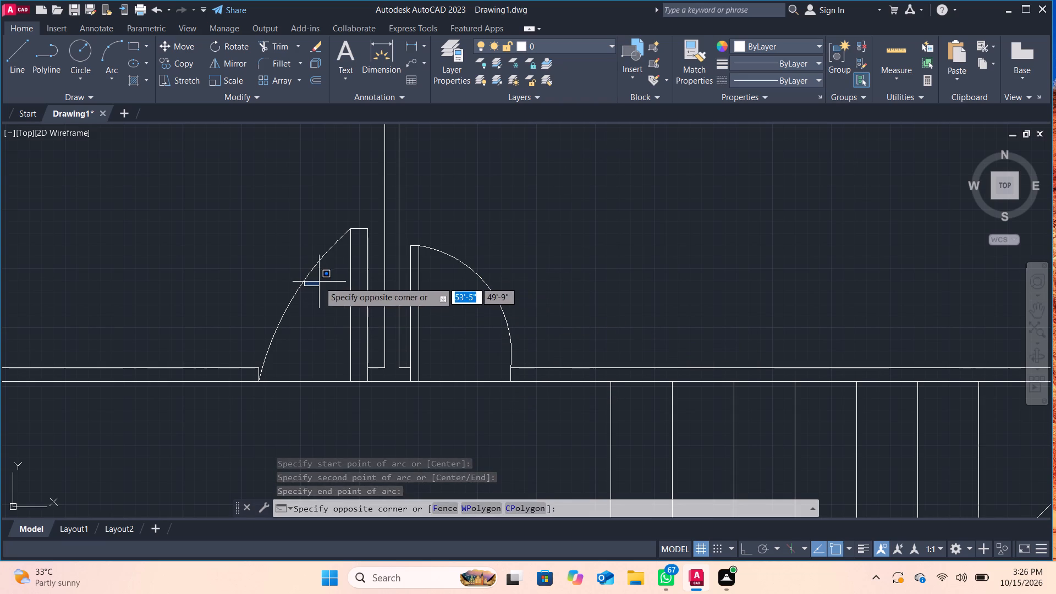
click(304, 271)
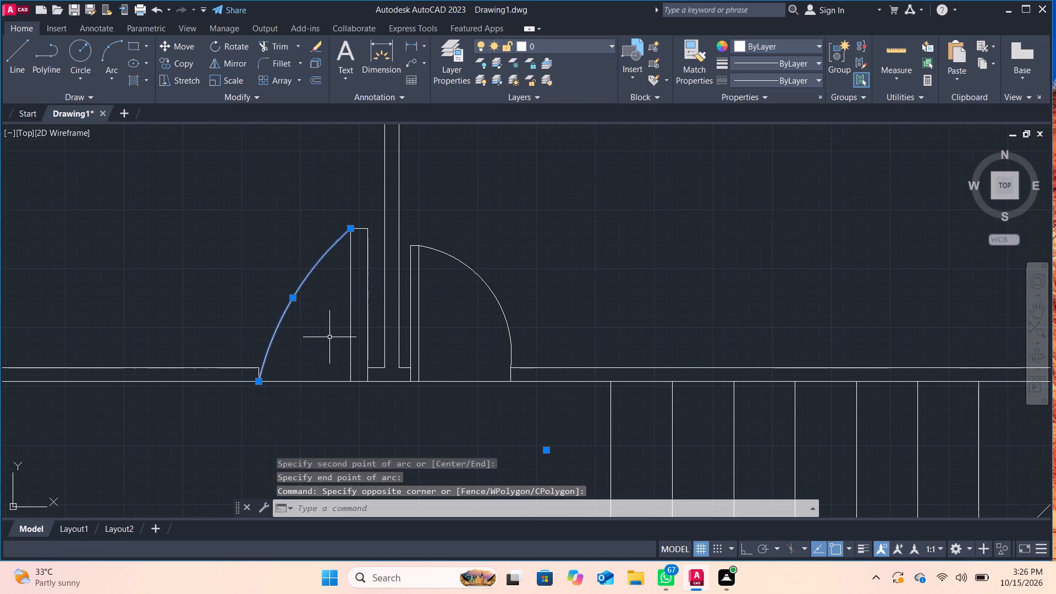
key(e)
key(Return)
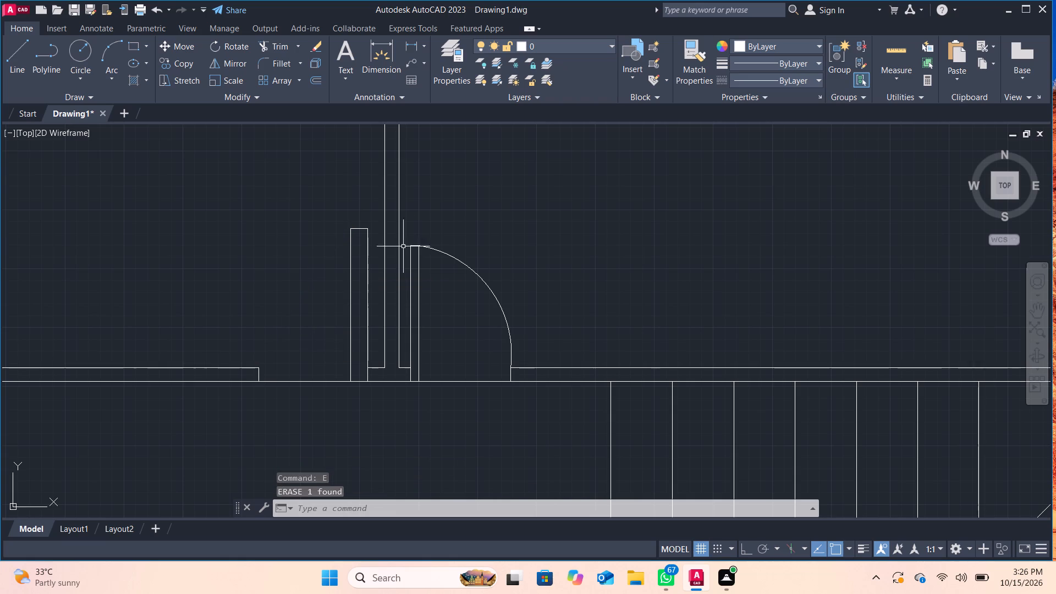
Remove the left door's leaf lines with Trim, keeping the jamb beside the partition.
click(14, 69)
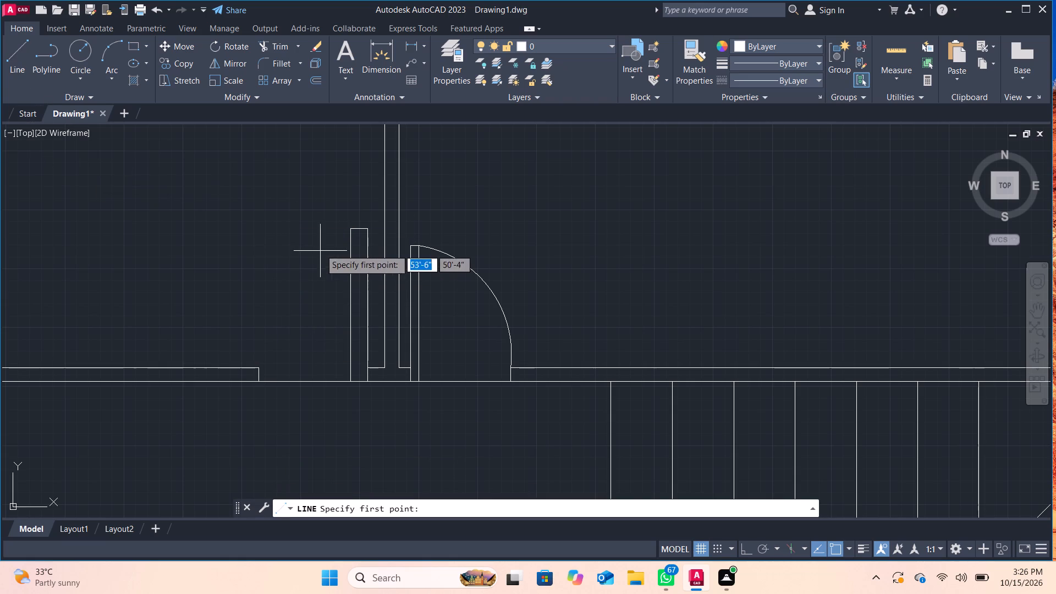
click(283, 53)
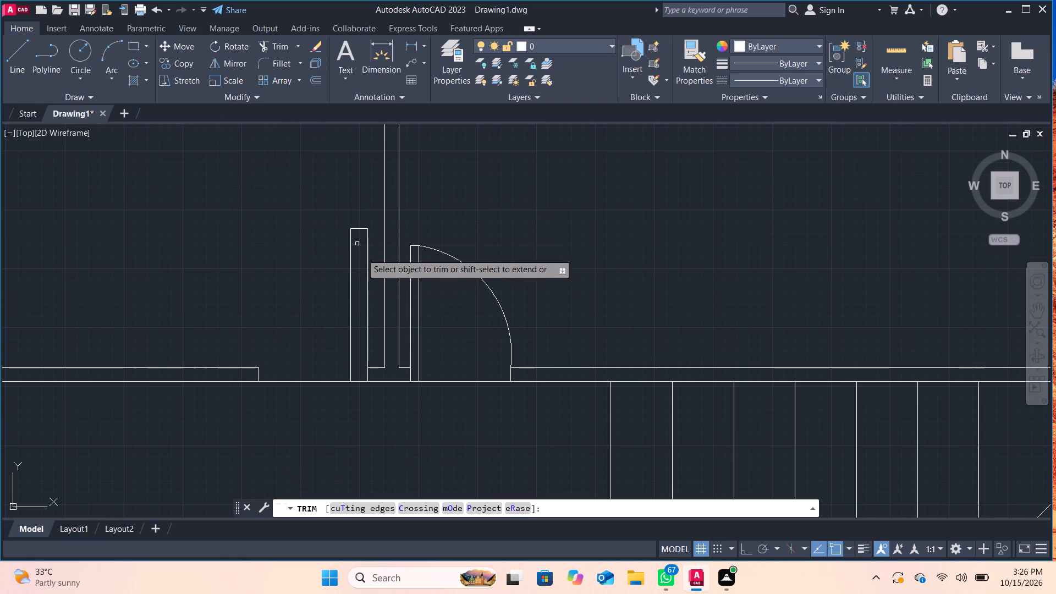
click(369, 258)
click(363, 229)
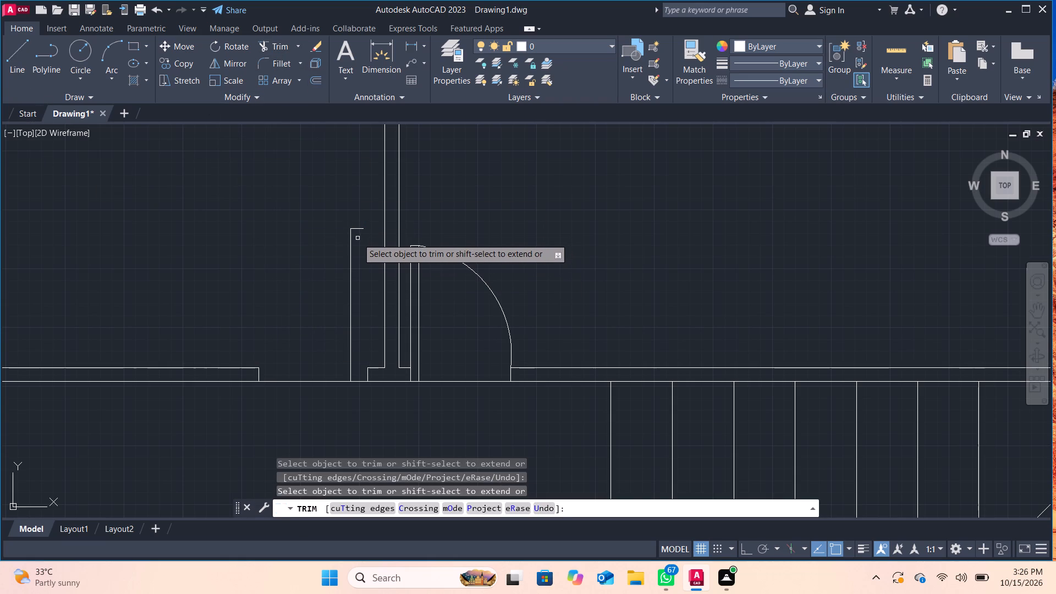
click(350, 248)
click(359, 229)
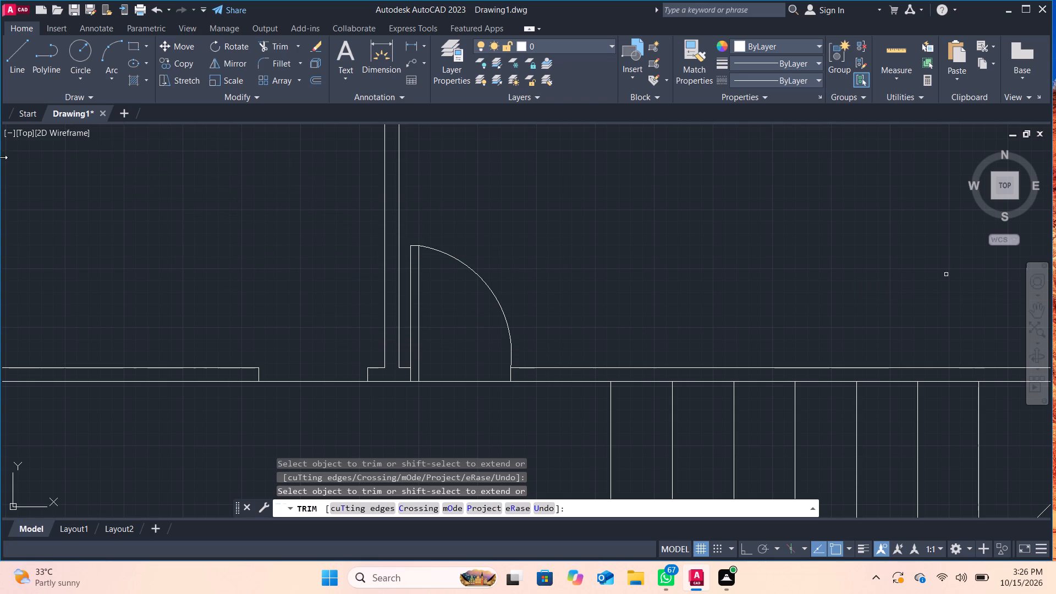
Draw a vertical leaf line about 2'-2" up from the left door's partition-side jamb, with a short top edge toward the opening.
click(15, 47)
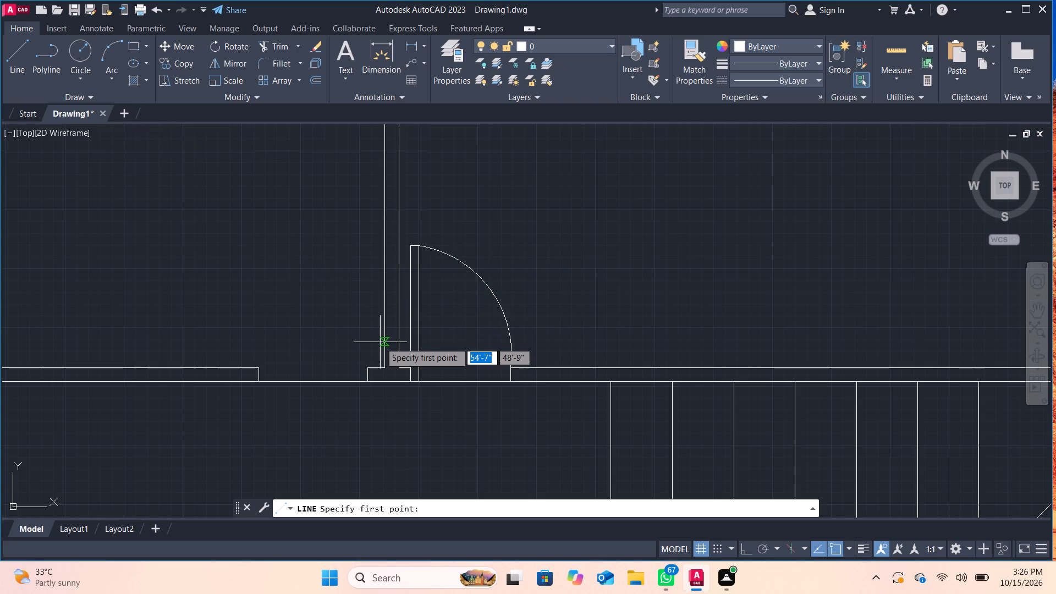
click(369, 365)
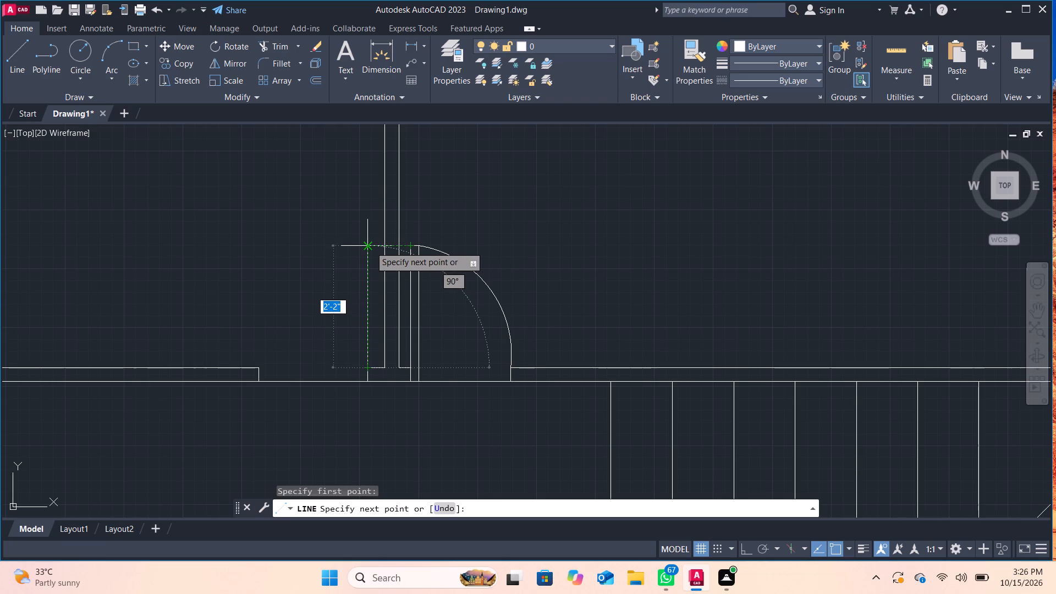
click(370, 246)
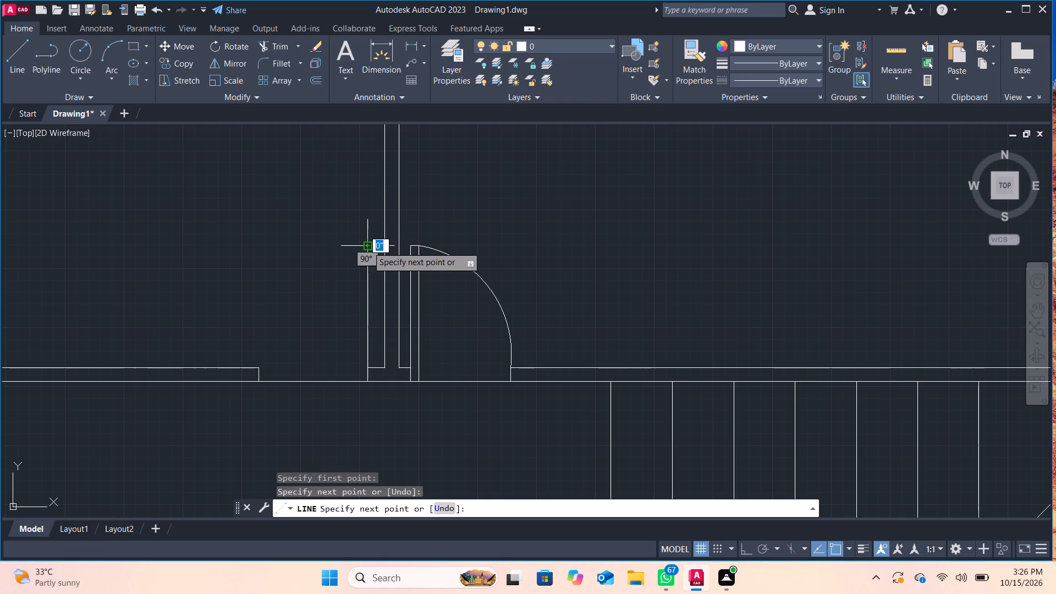
click(351, 248)
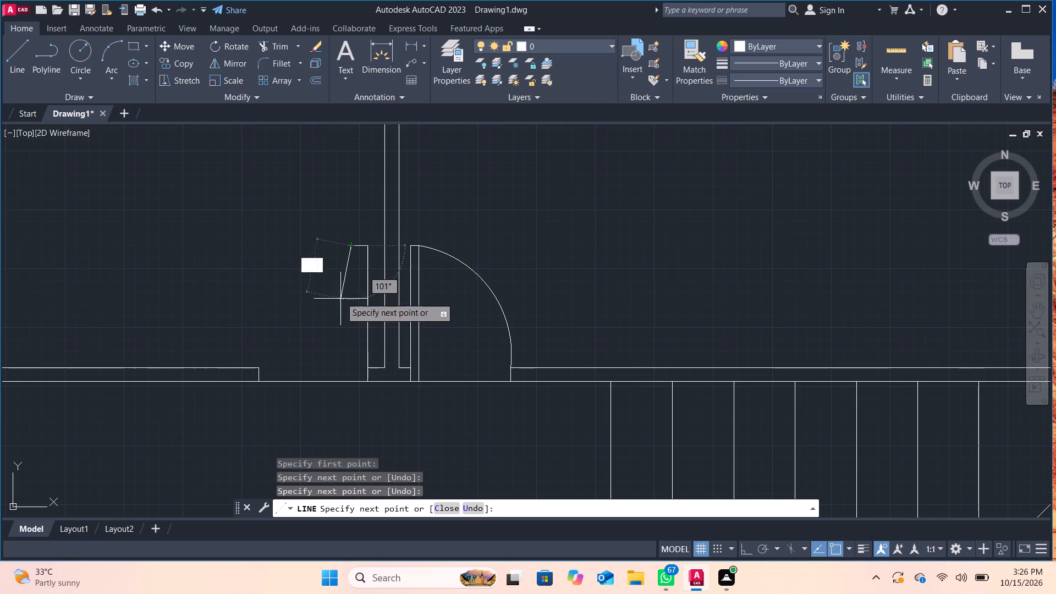
key(Escape)
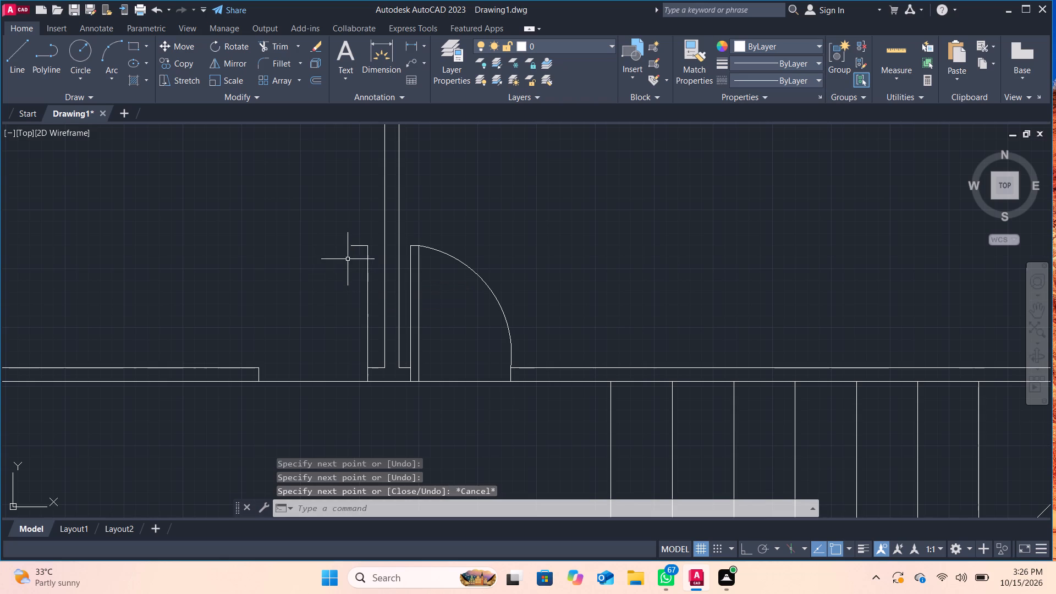
Erase the short top edge of the left door's new leaf line.
click(356, 246)
key(e)
key(Return)
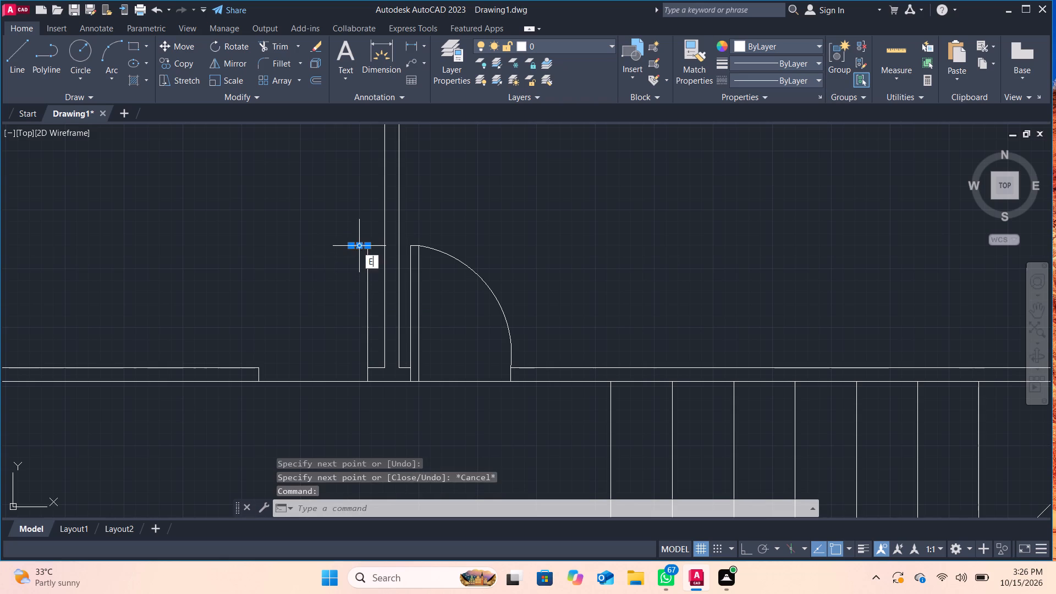
Complete the left leaf with a narrower top edge about 1" wide and a straight vertical line about 2'-5" down to the wall's lower line.
click(10, 67)
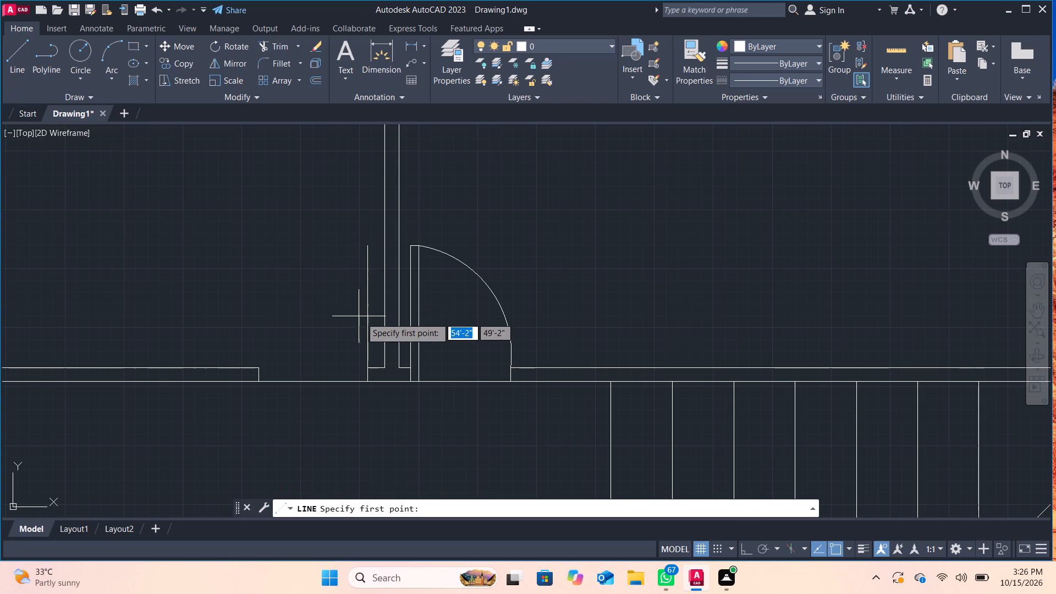
scroll(369, 320, up, 1)
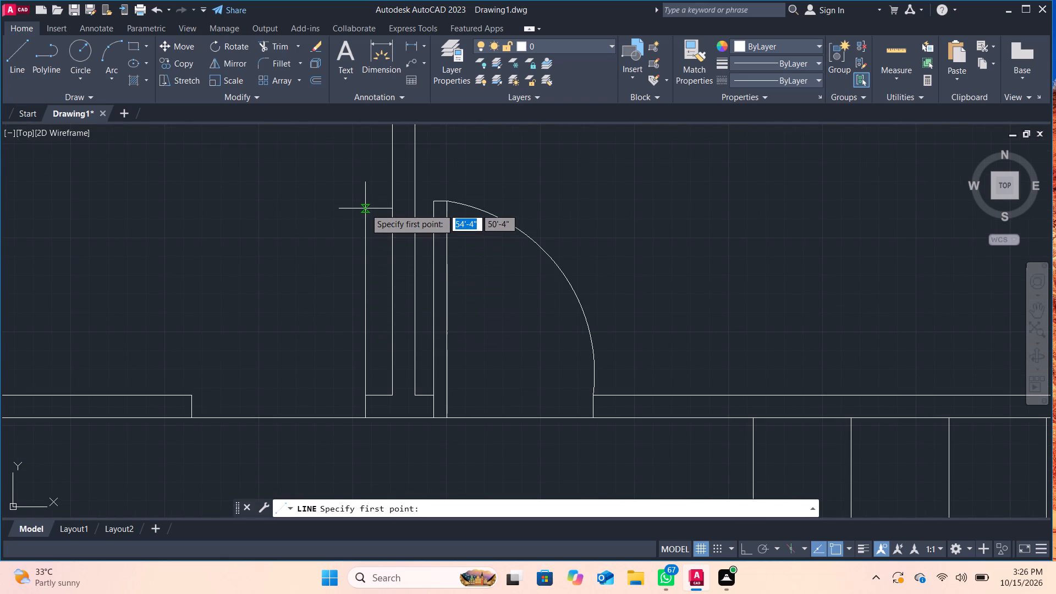
click(364, 204)
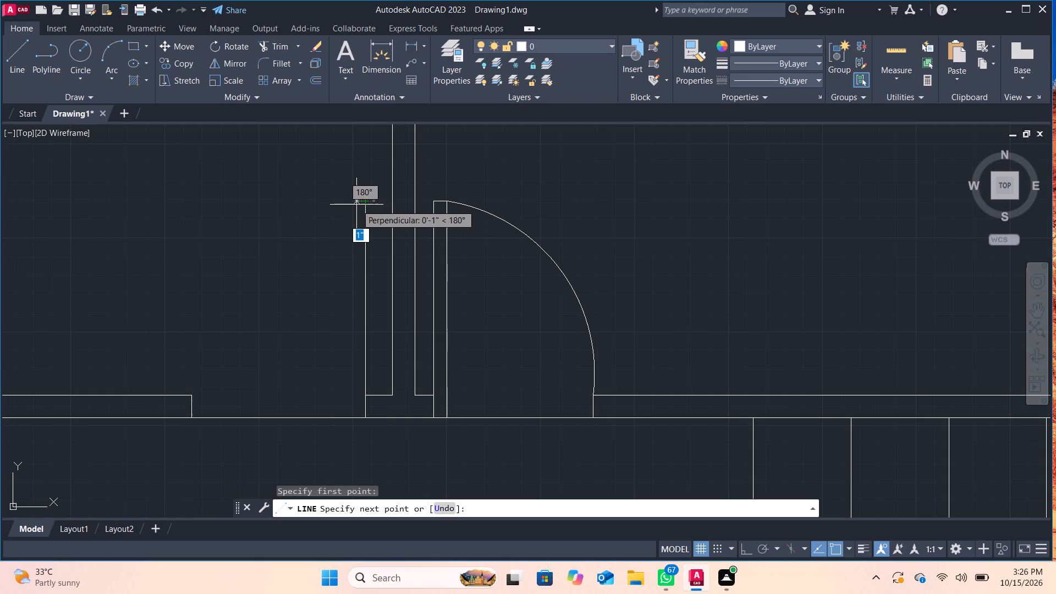
click(356, 205)
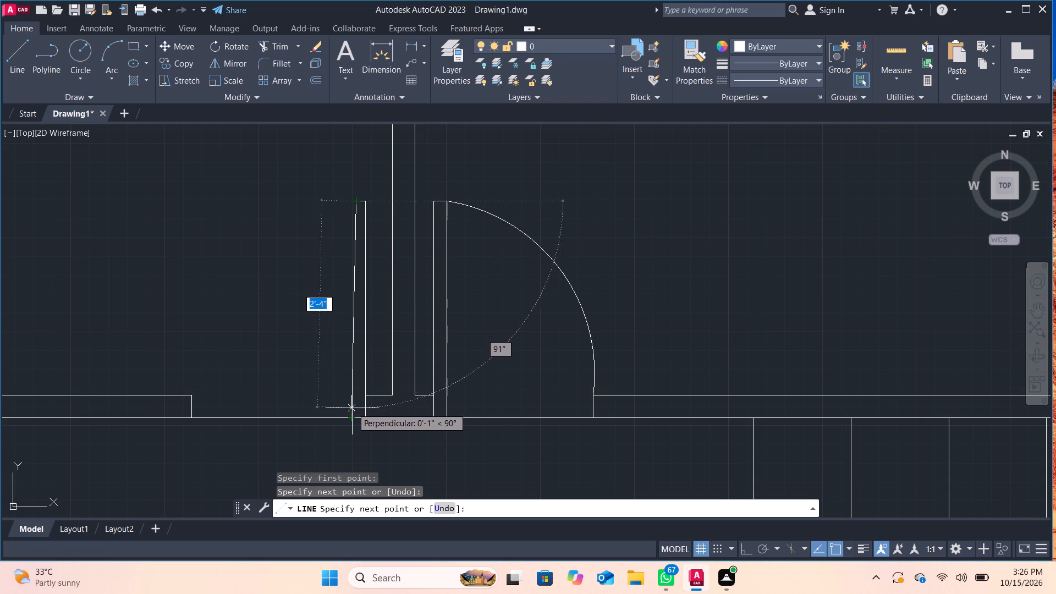
click(745, 554)
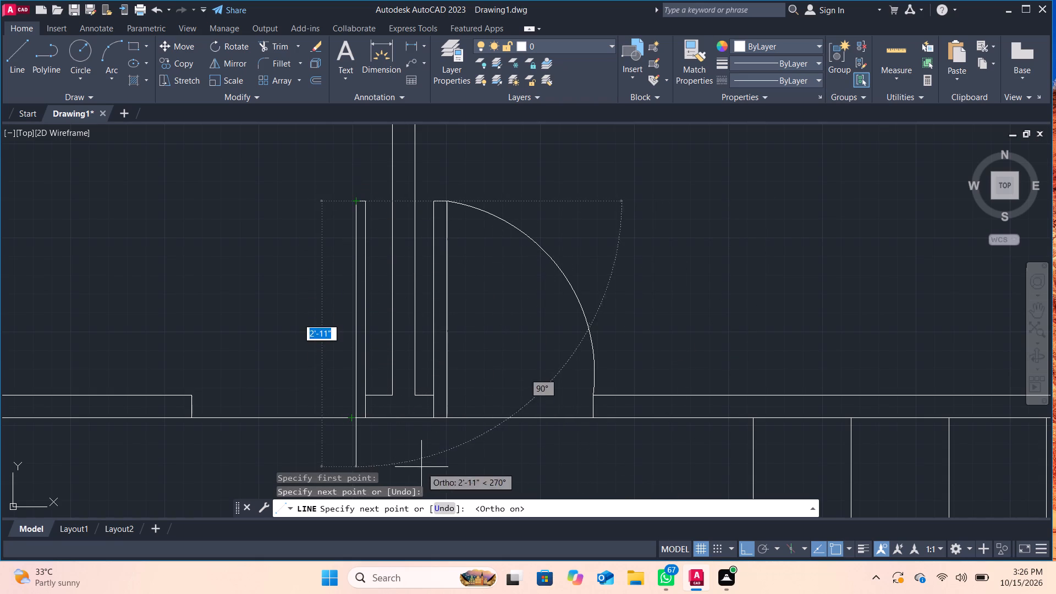
click(356, 415)
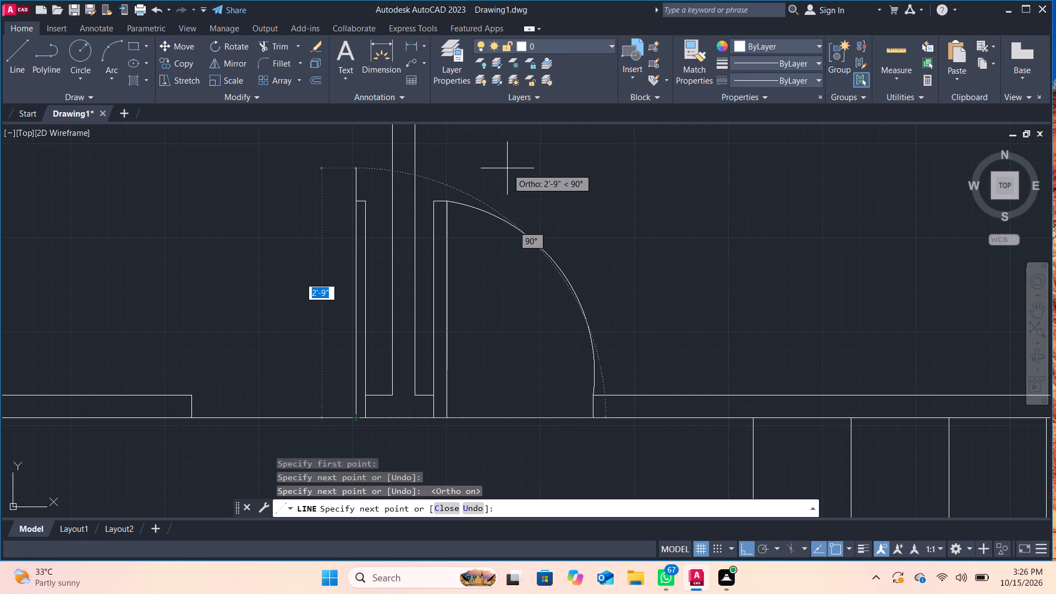
key(Return)
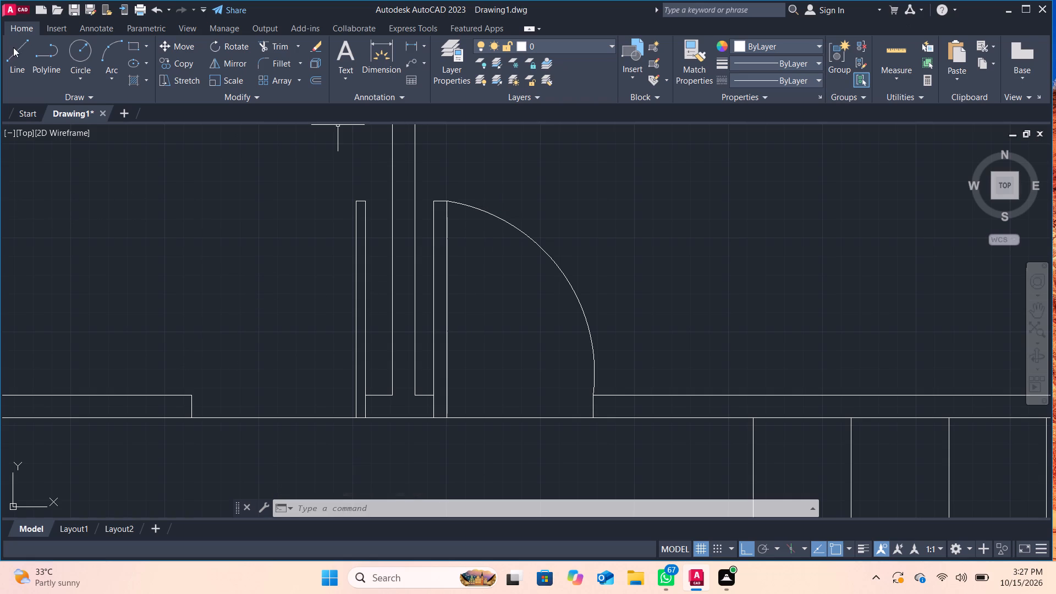
Draw a three-point swing arc from the left leaf's upper left corner, bulging outward, to the lower corner of the opening's left jamb.
click(111, 49)
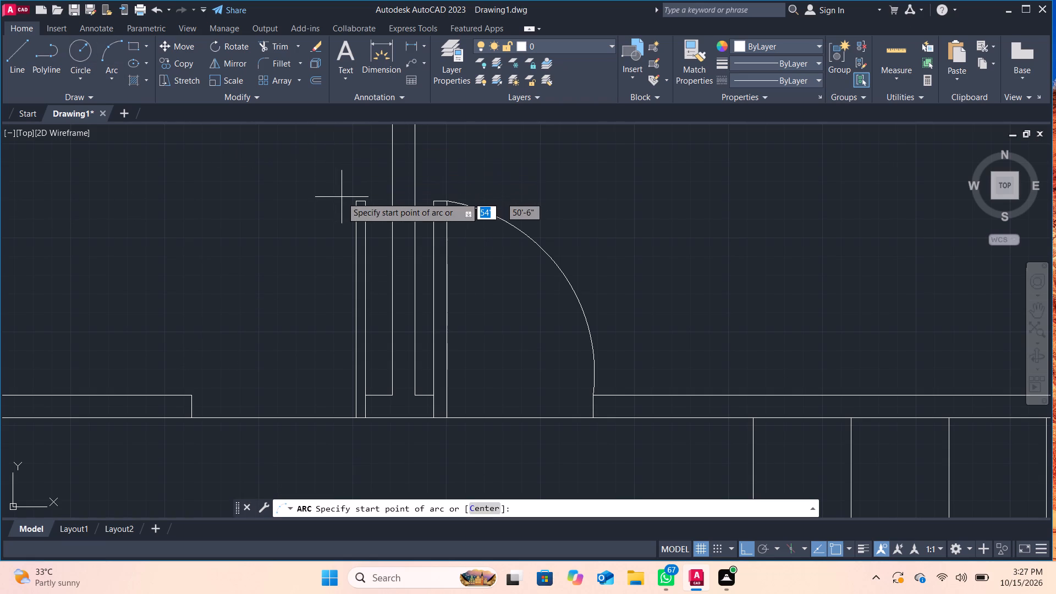
click(354, 202)
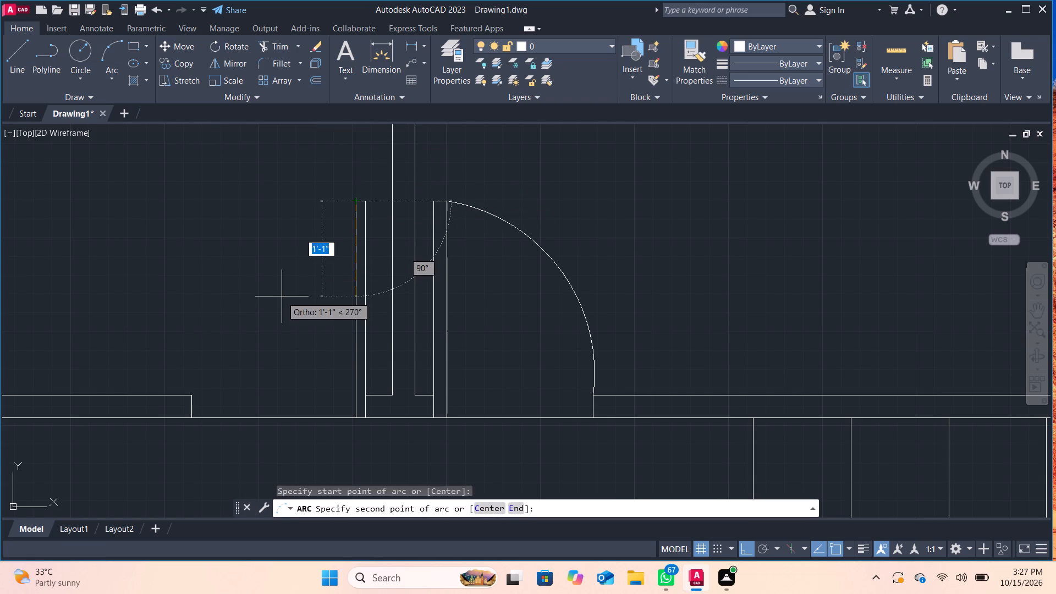
click(746, 552)
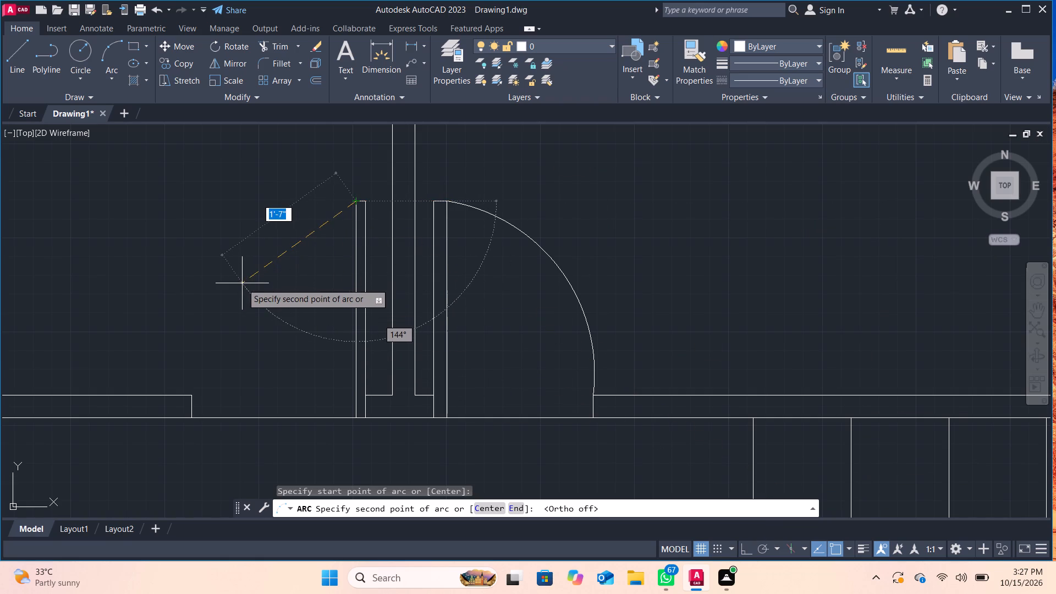
click(244, 303)
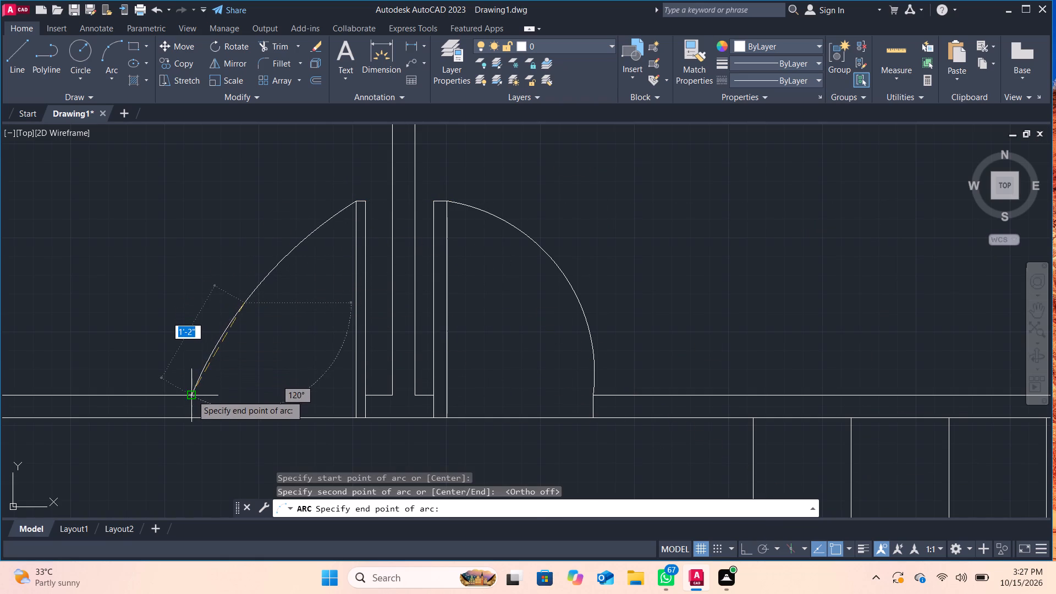
click(191, 416)
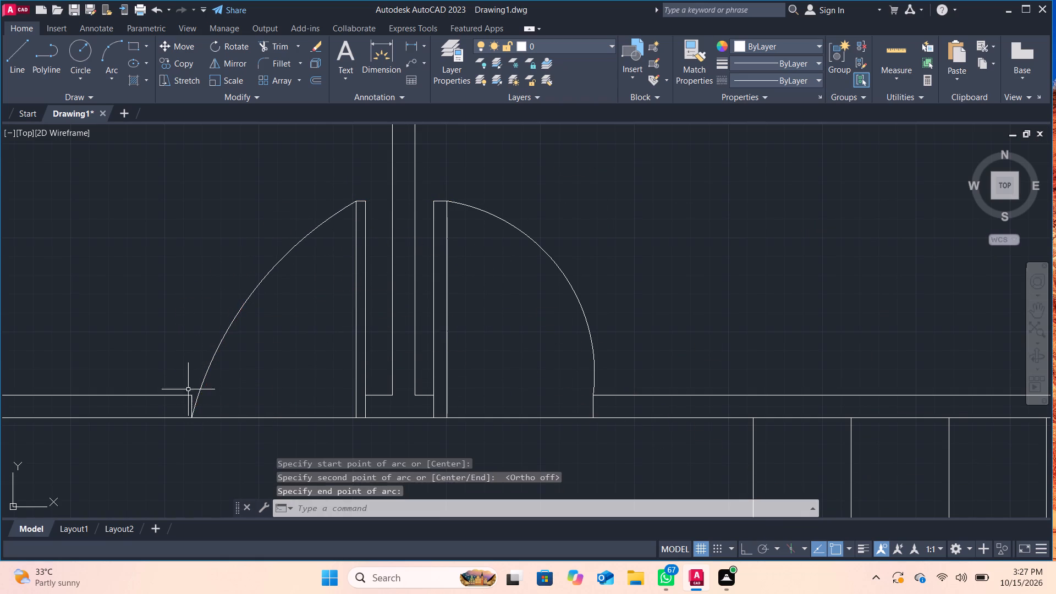
Draw a 3" thick wall stub from the thick vertical wall's left face, aligned with the lower-left room's horizontal partition and leaving a door opening.
scroll(450, 171, down, 2)
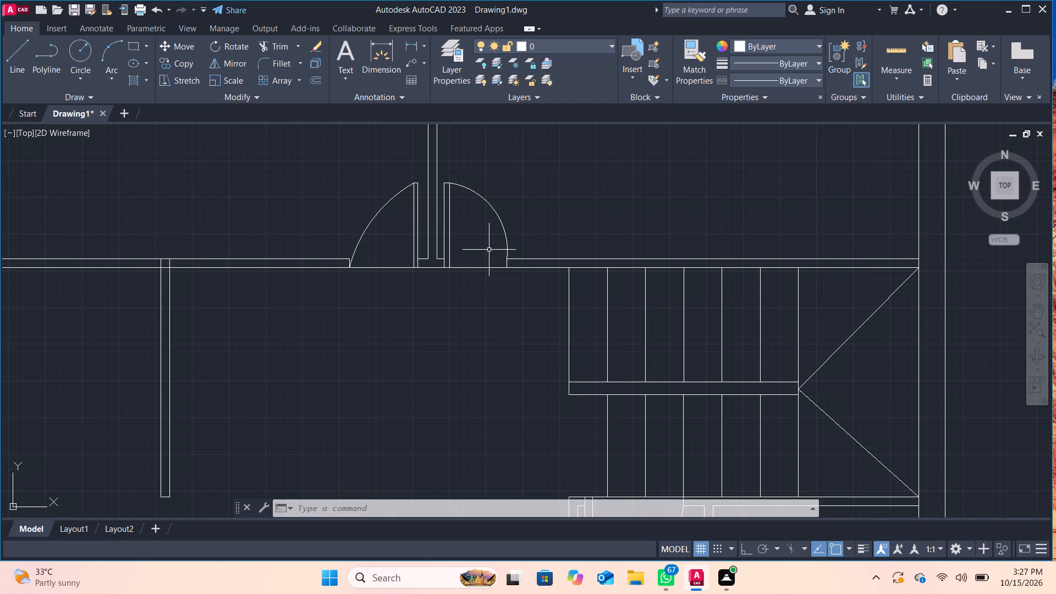
scroll(551, 270, down, 3)
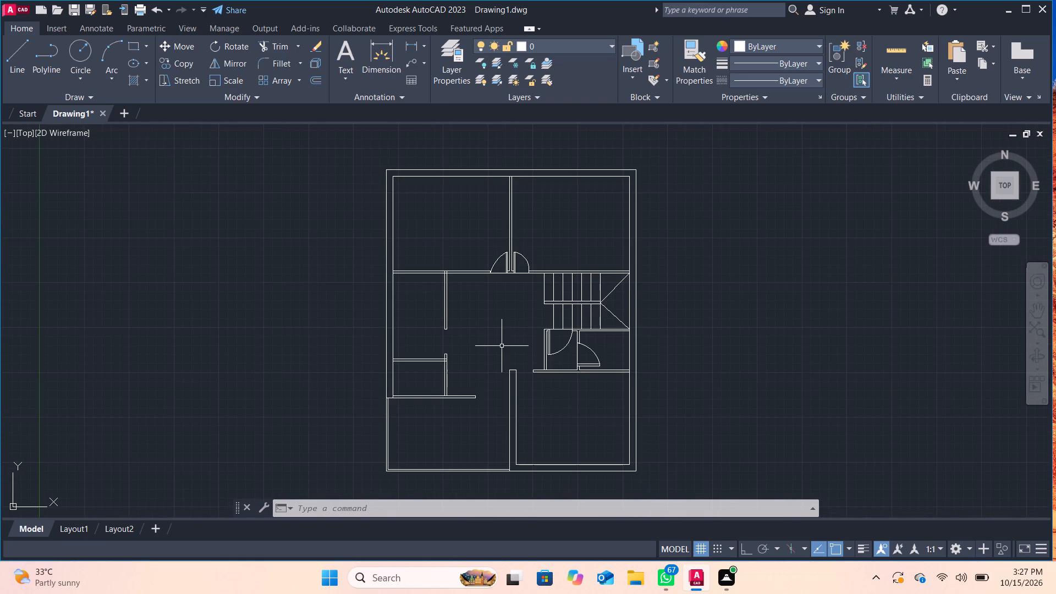
middle_drag(502, 347, 504, 285)
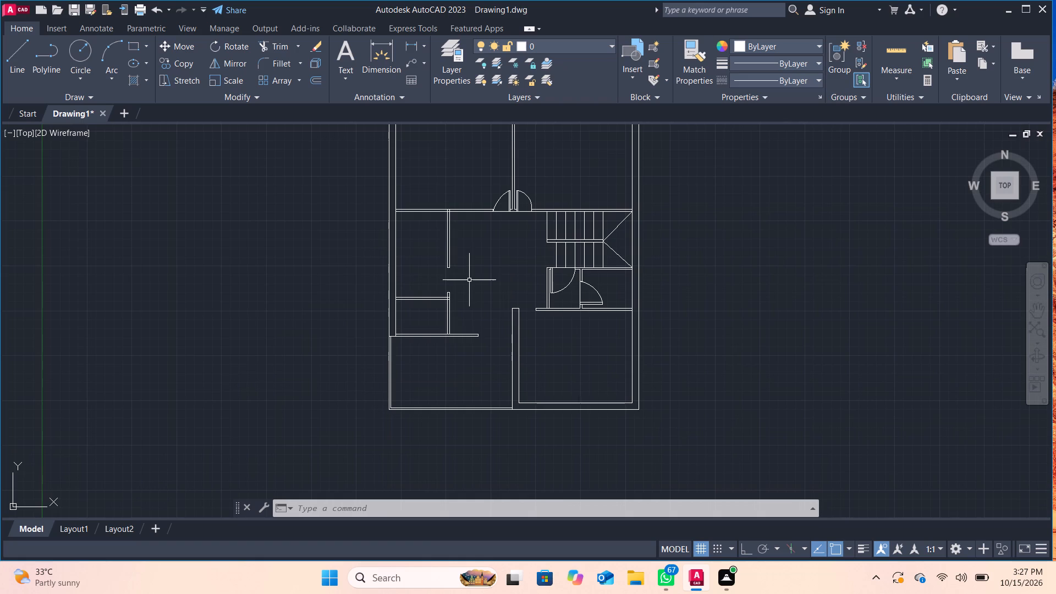
scroll(499, 344, up, 2)
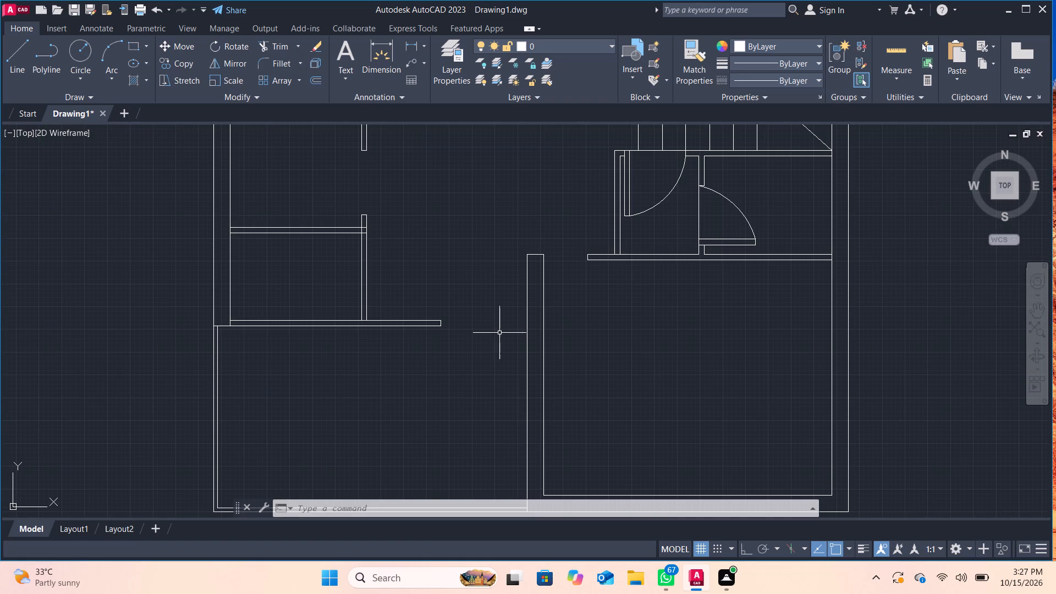
scroll(517, 330, up, 1)
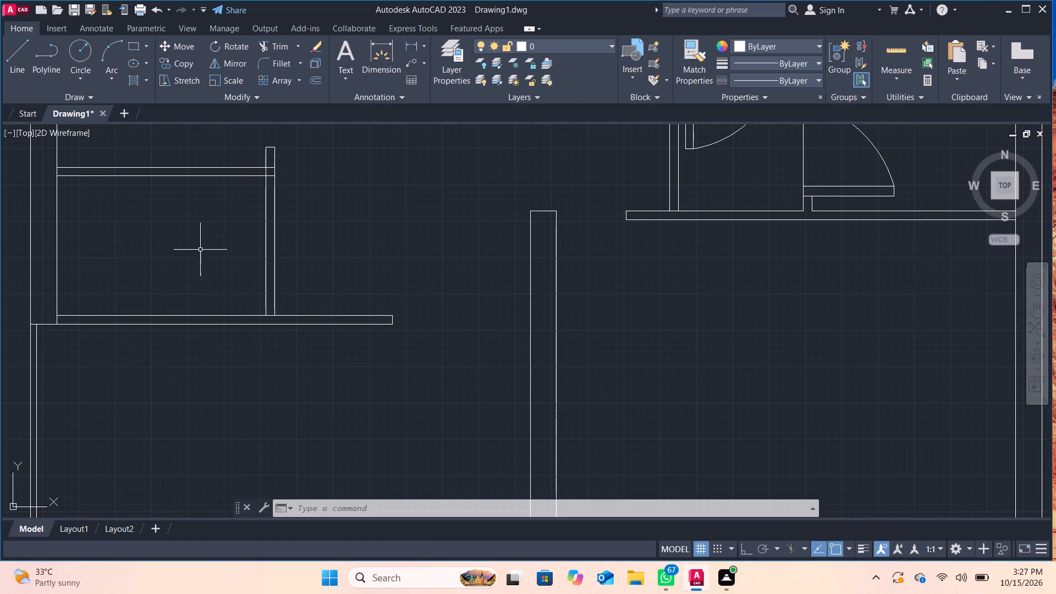
click(13, 53)
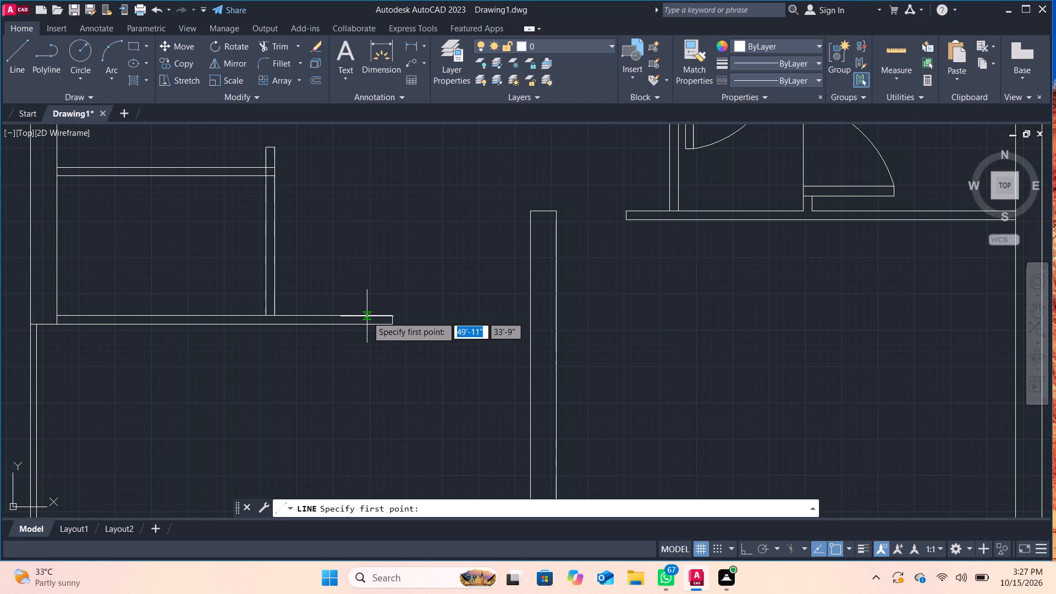
scroll(404, 324, up, 2)
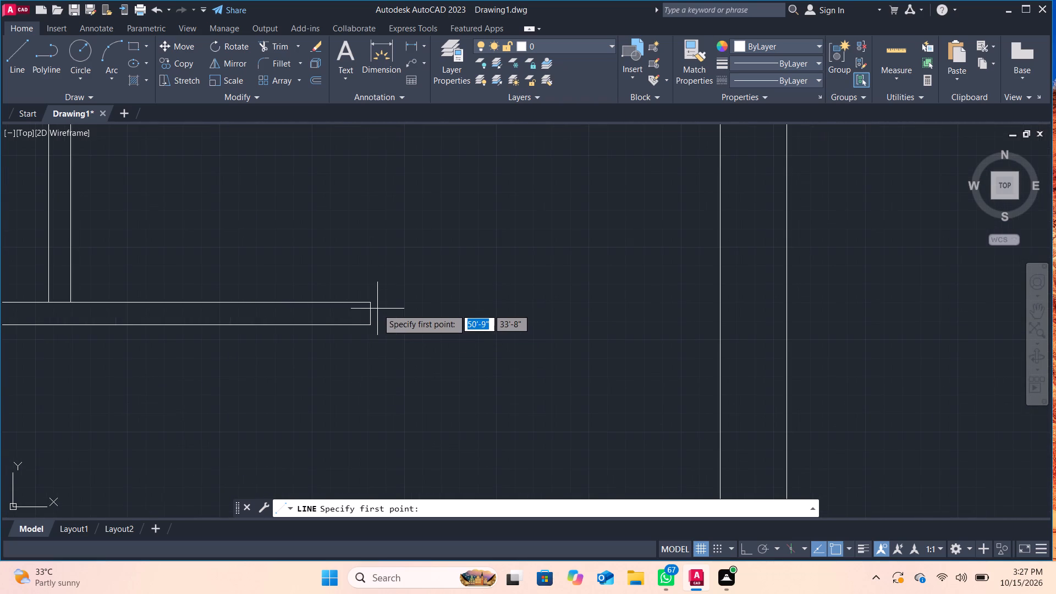
click(719, 302)
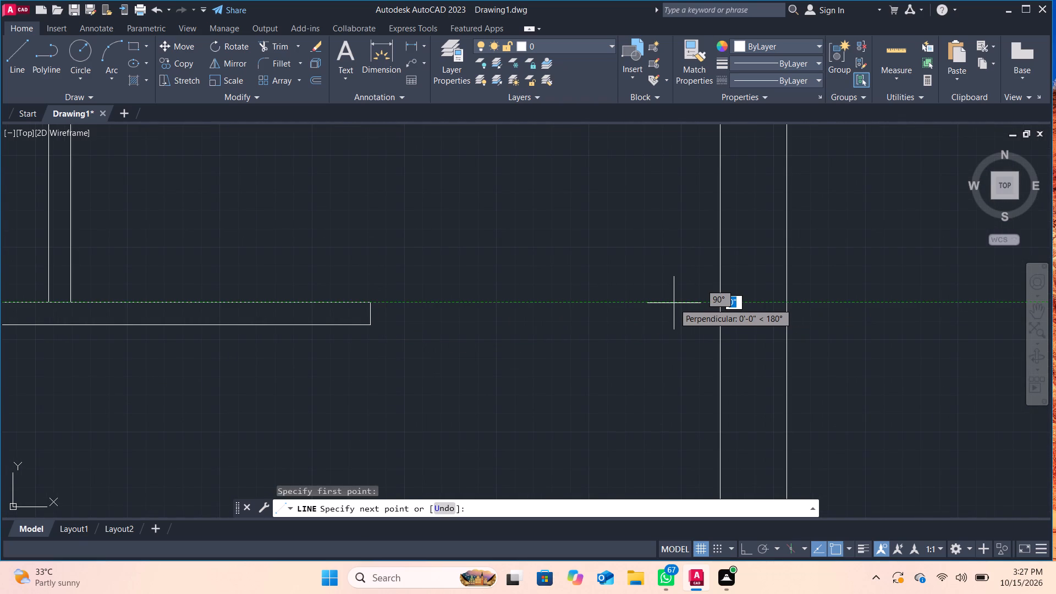
click(632, 302)
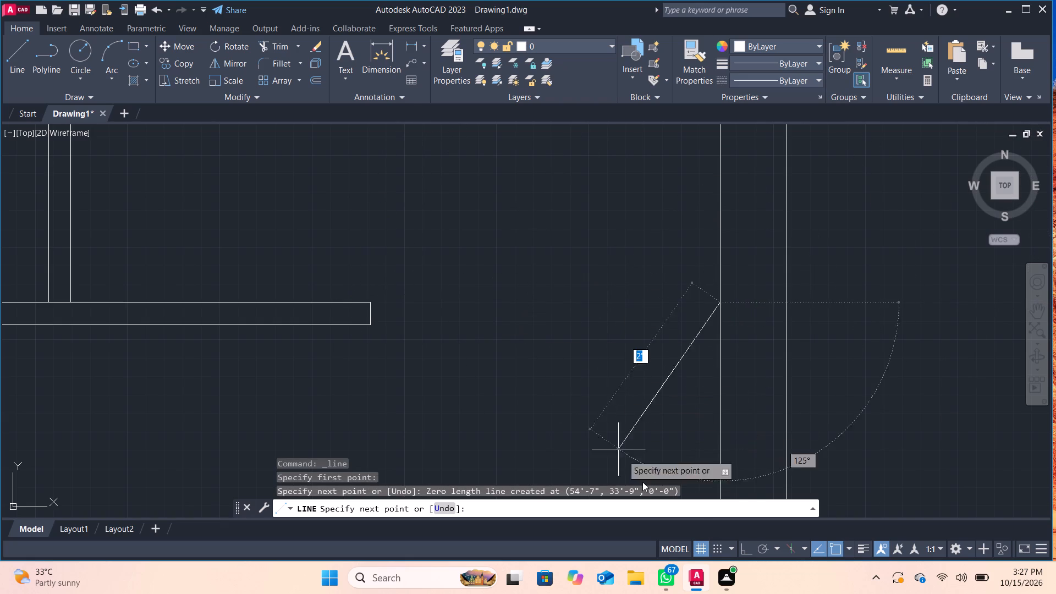
click(748, 549)
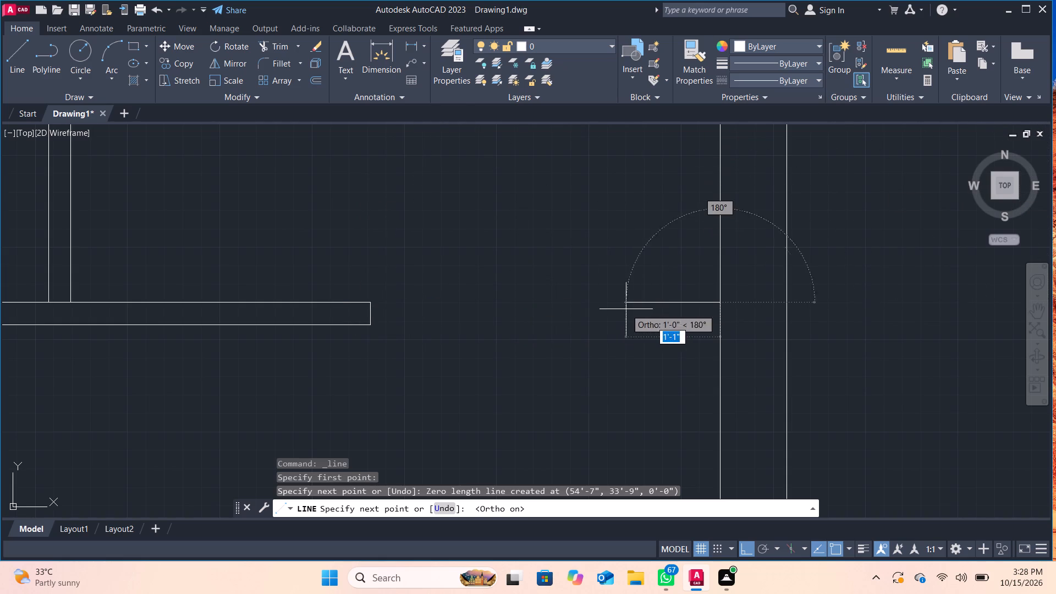
click(603, 308)
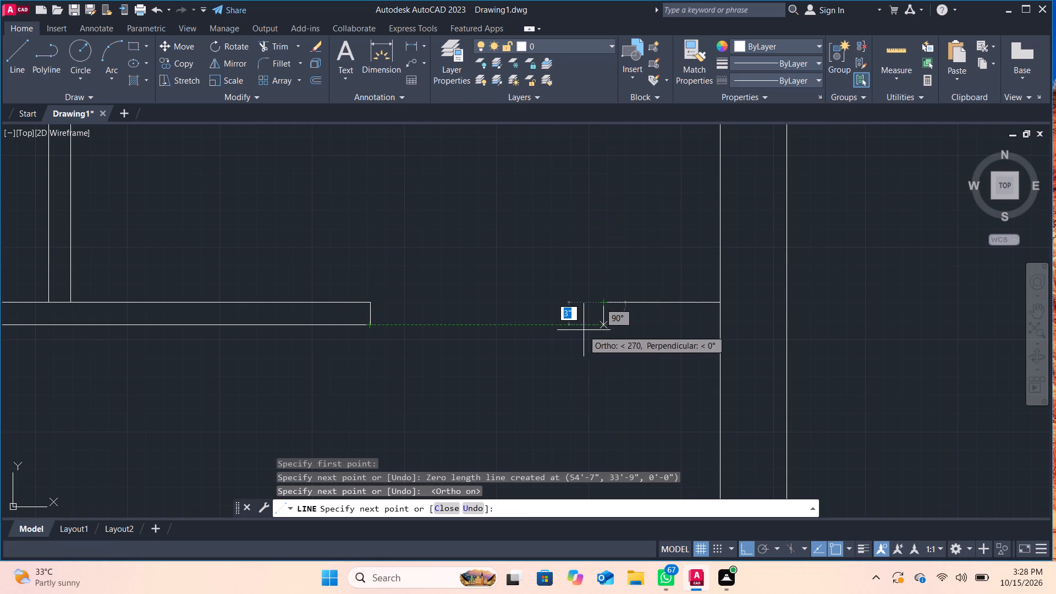
click(604, 326)
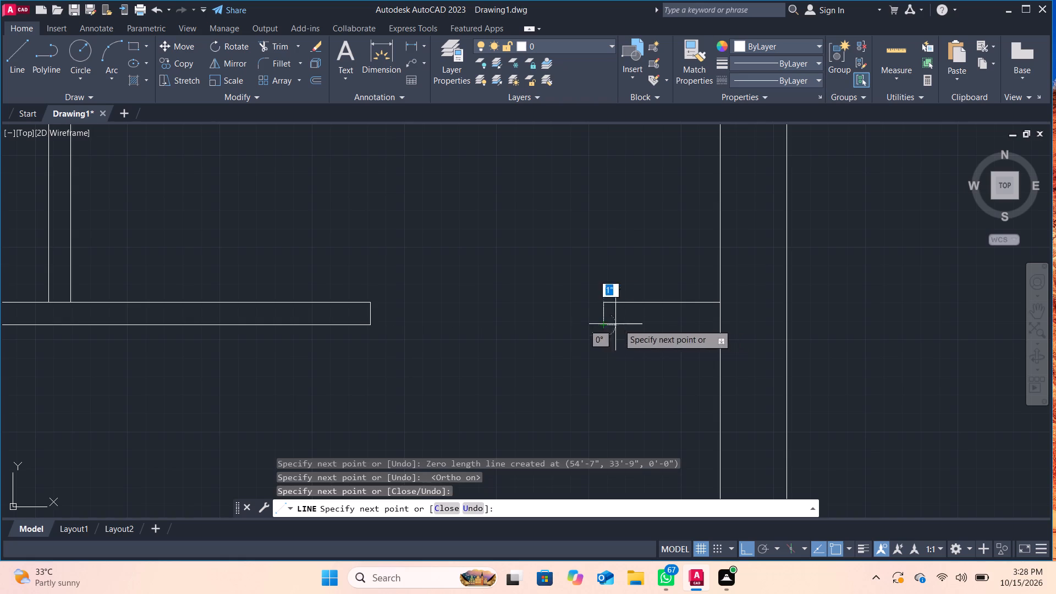
click(721, 328)
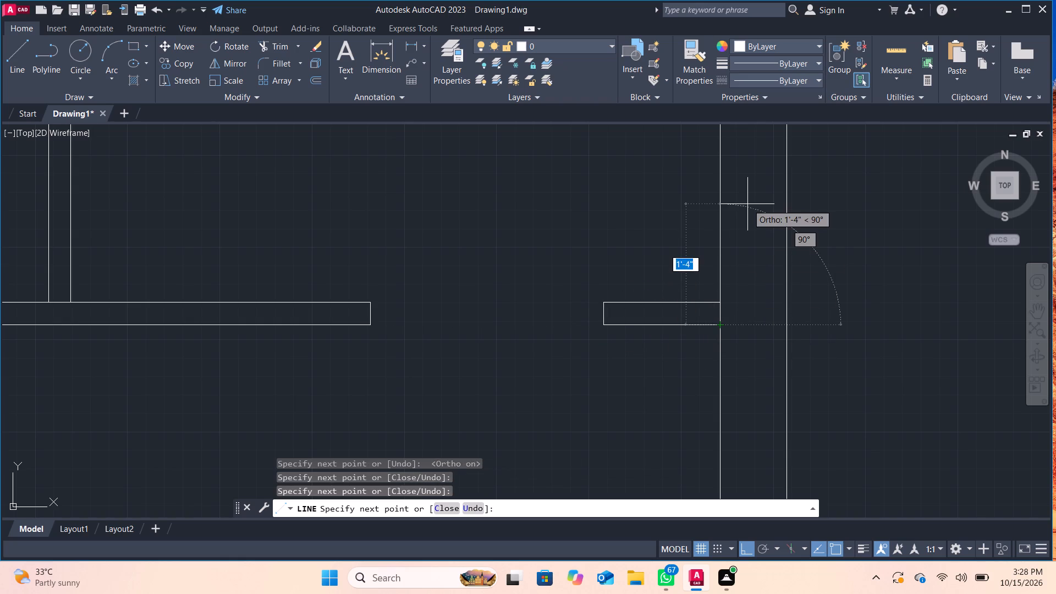
key(Return)
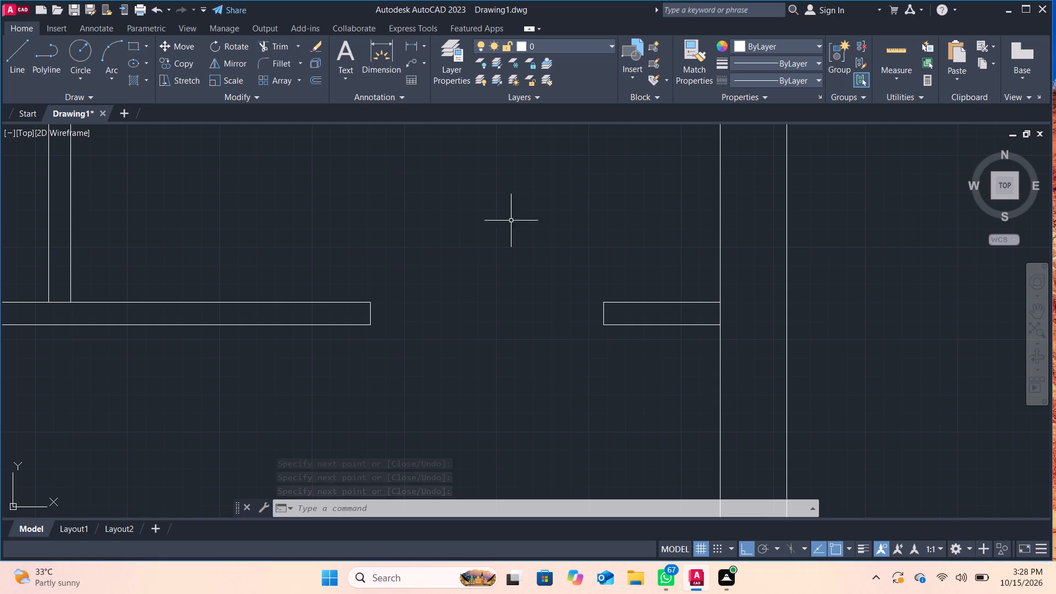
Draw a door leaf up from the wall stub's upper free corner, about 2" wide, its outer edge running 2'-1" down to the wall's lower line.
scroll(606, 247, down, 3)
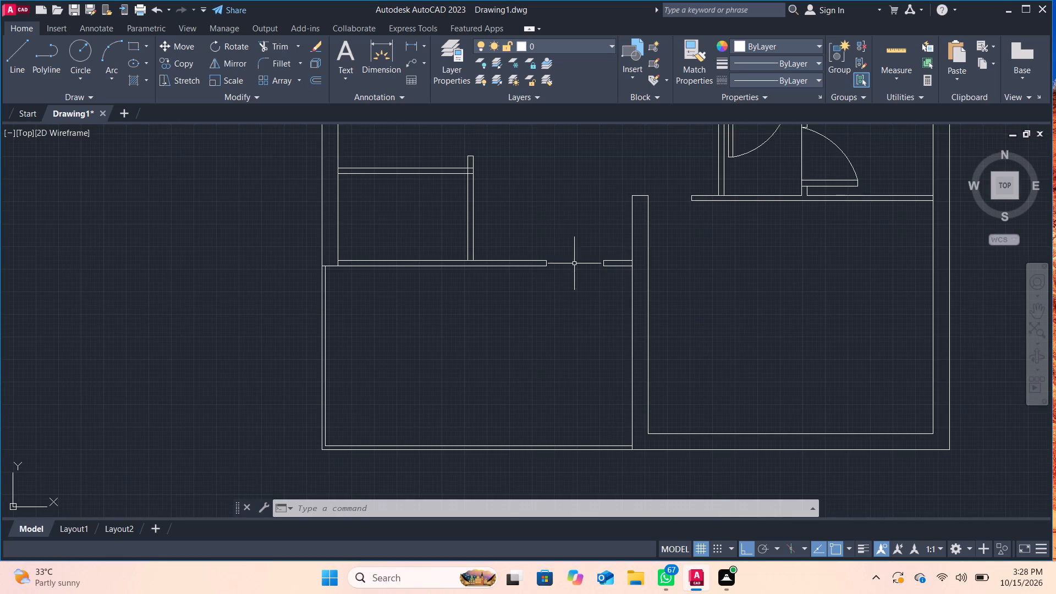
middle_drag(568, 298, 555, 274)
middle_drag(555, 274, 522, 383)
click(16, 48)
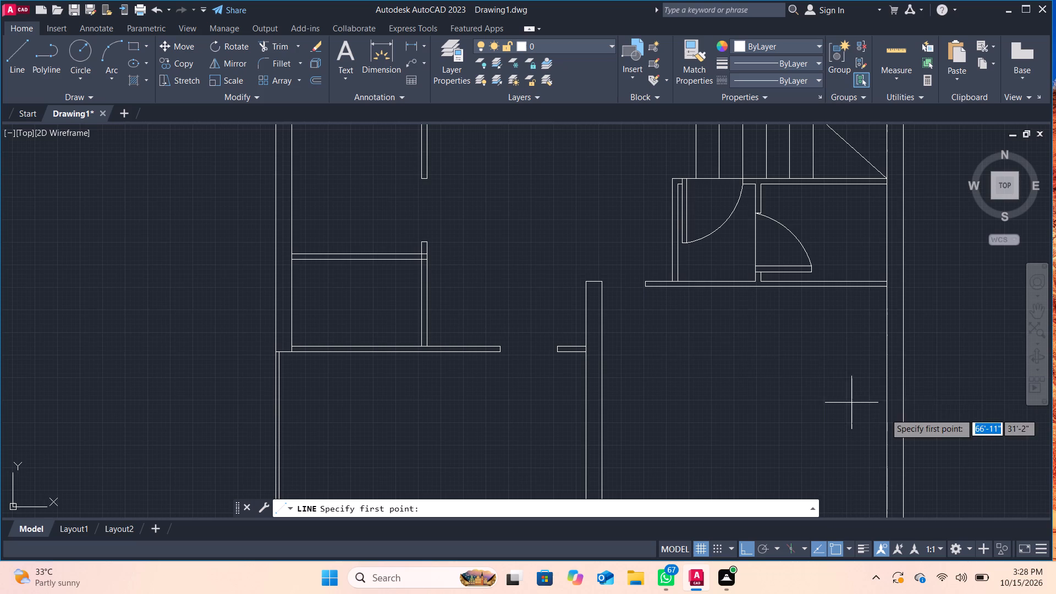
scroll(550, 336, up, 3)
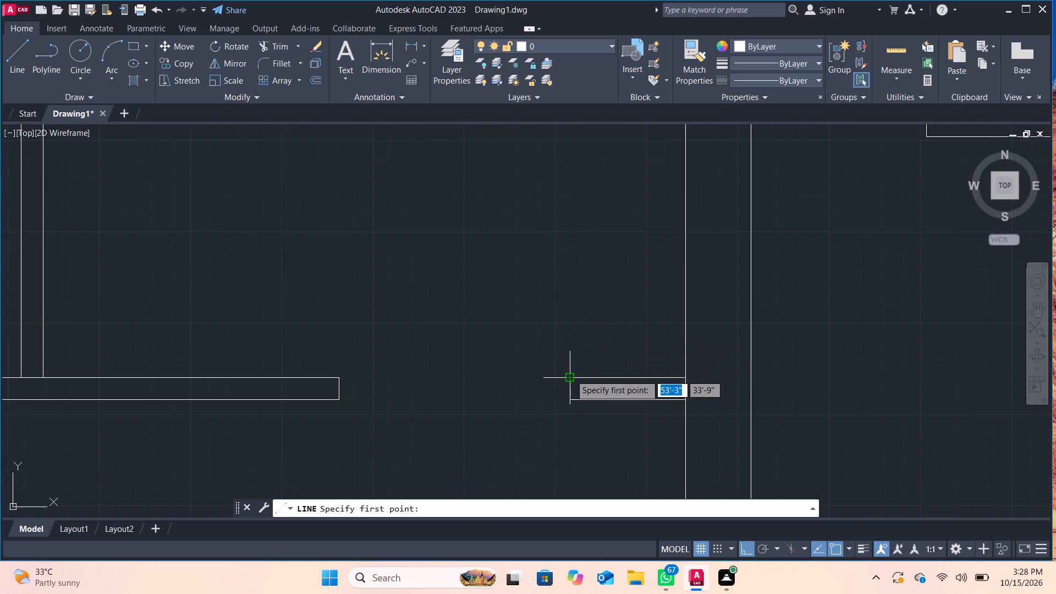
click(570, 375)
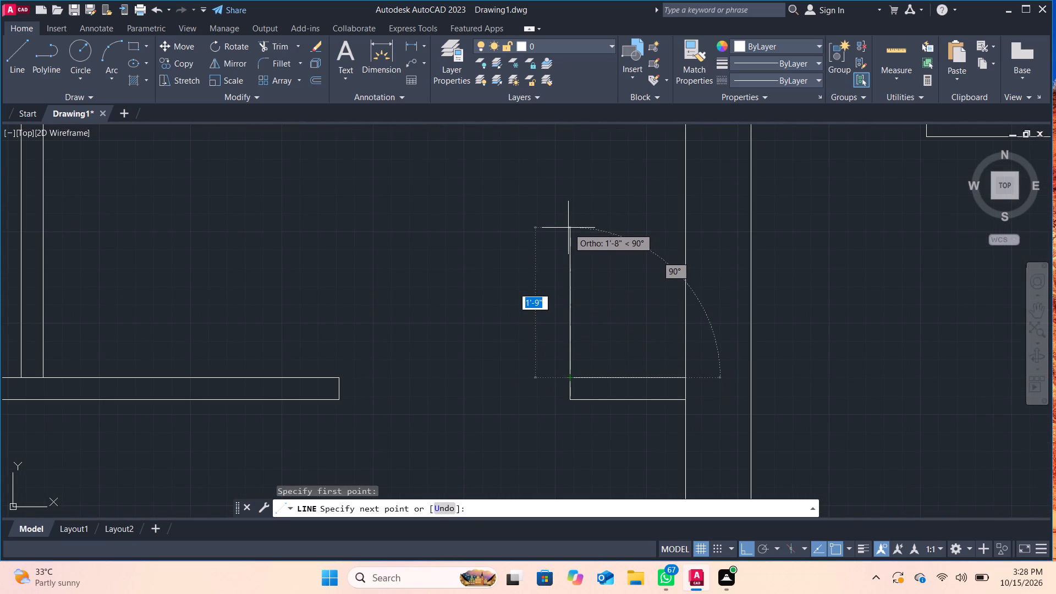
click(569, 217)
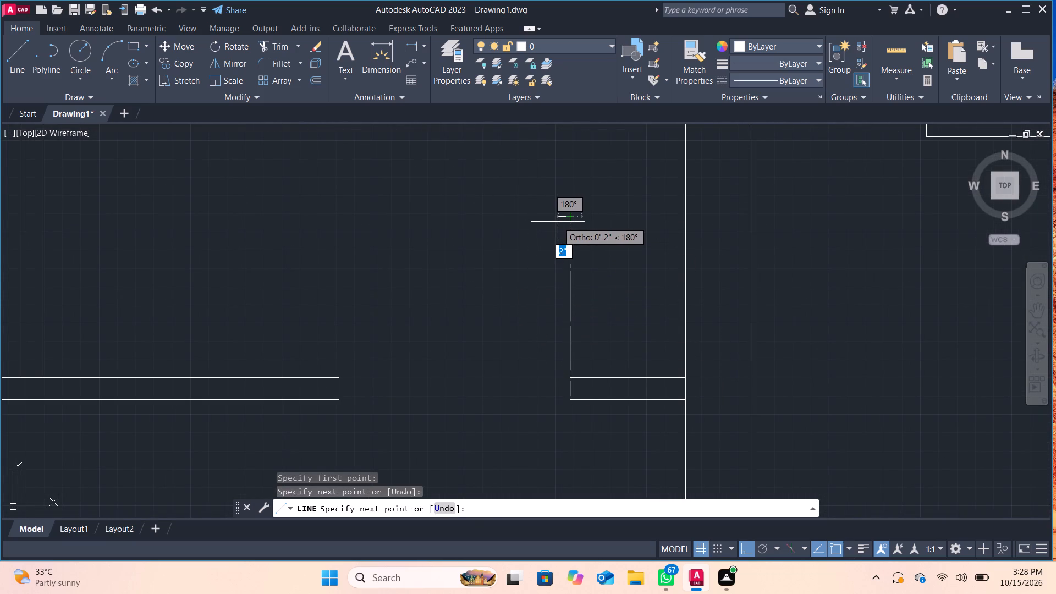
click(558, 222)
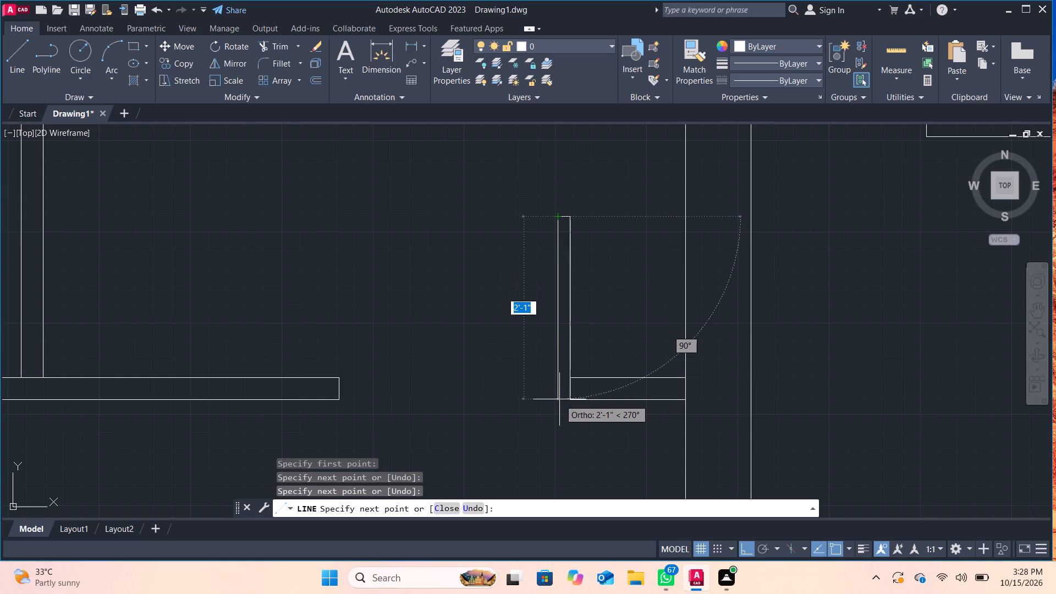
click(559, 399)
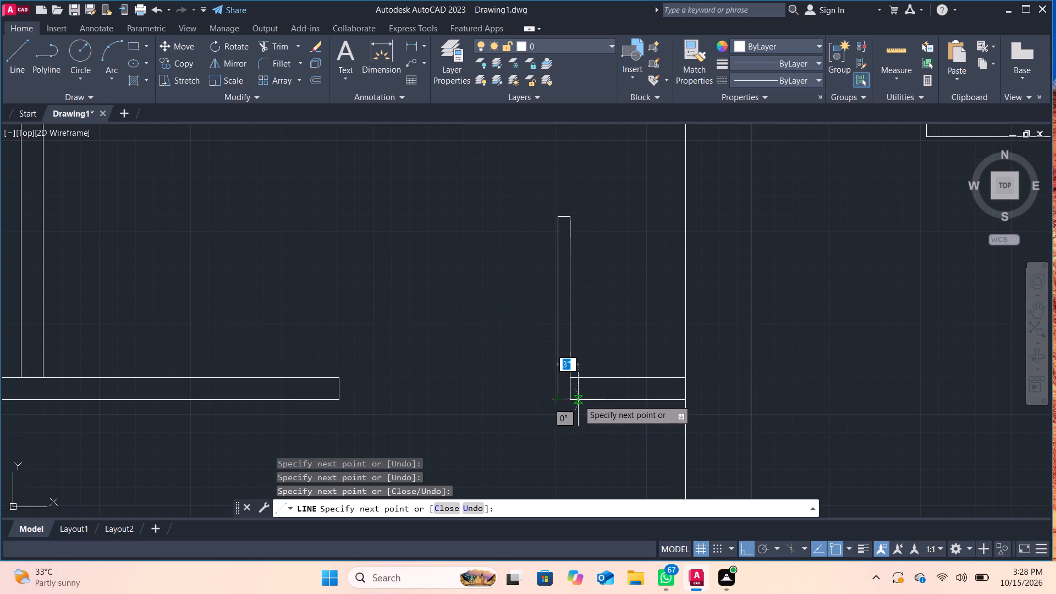
click(570, 399)
key(Return)
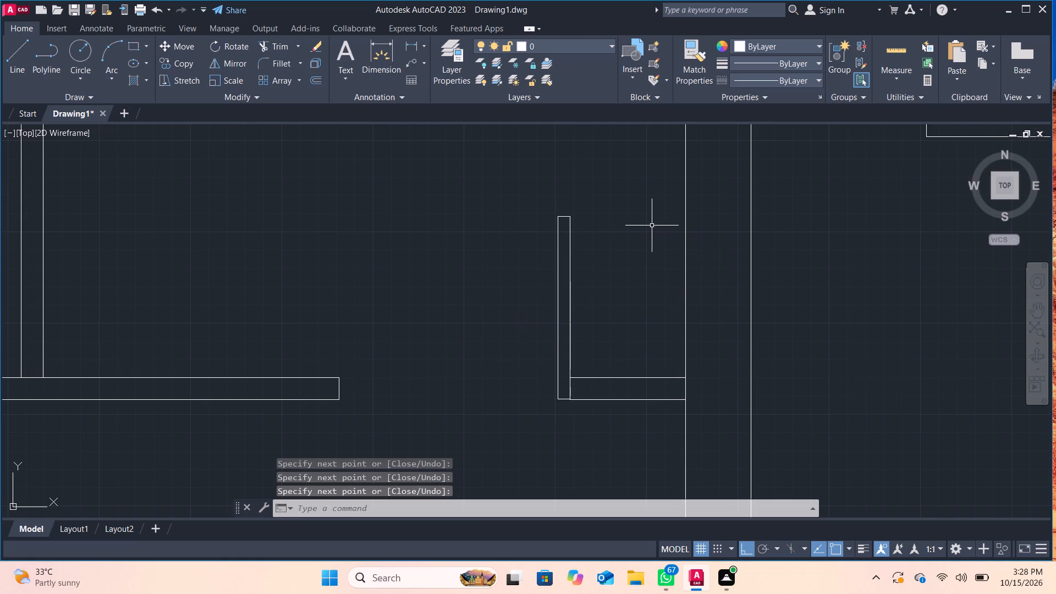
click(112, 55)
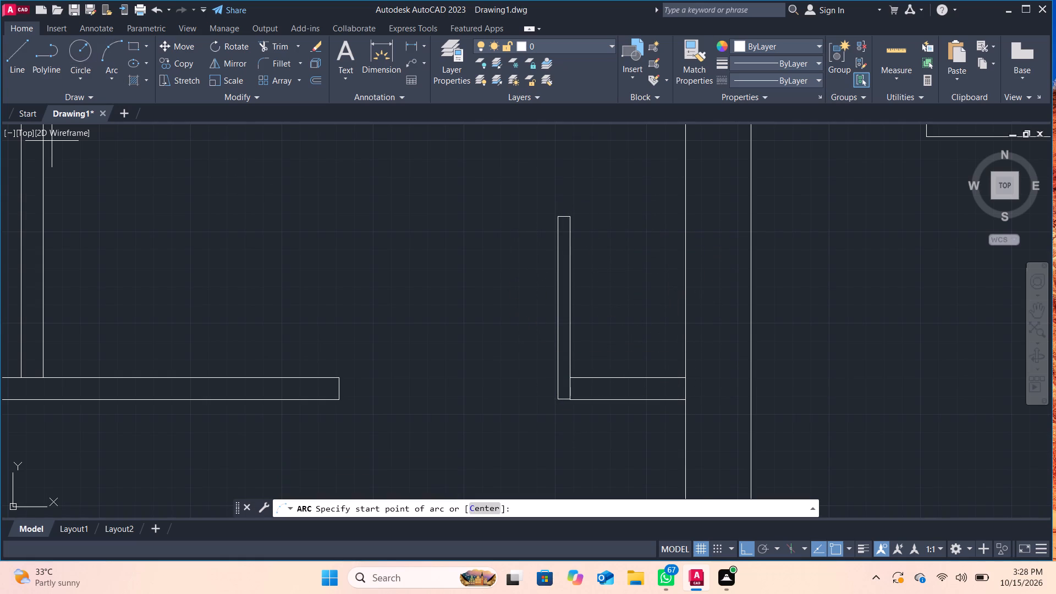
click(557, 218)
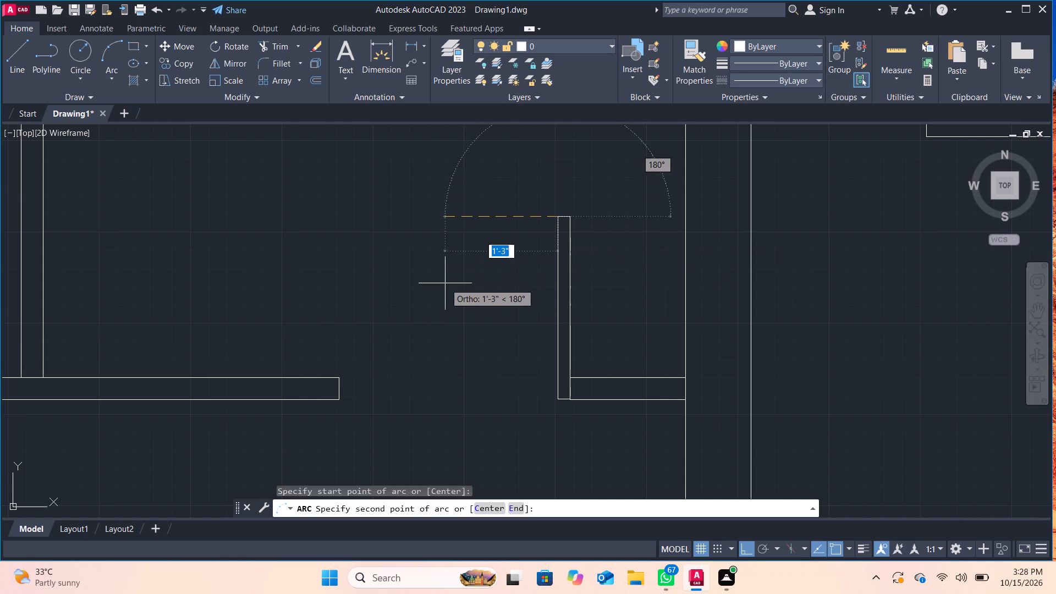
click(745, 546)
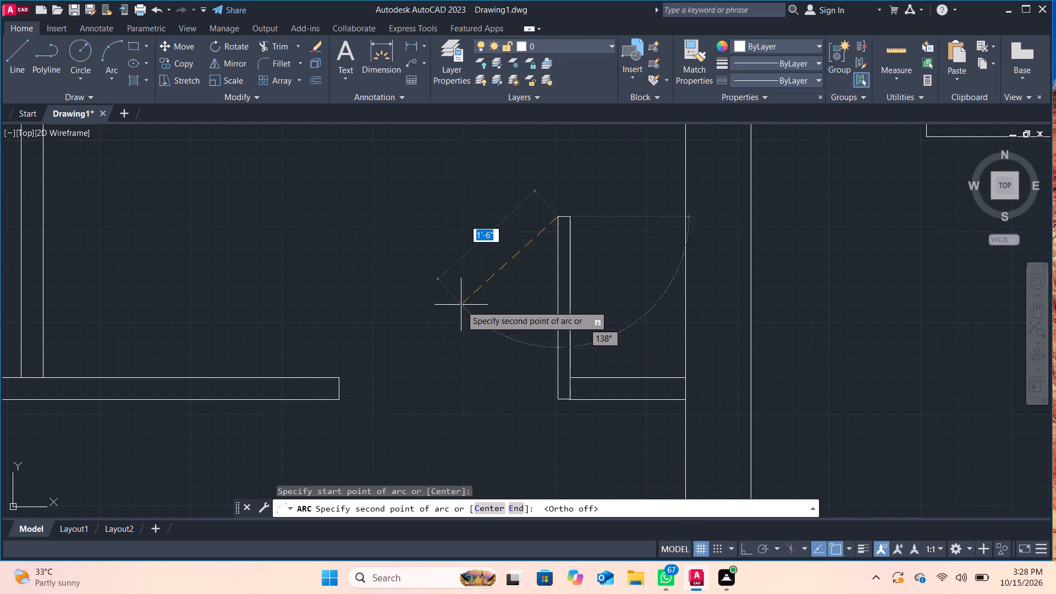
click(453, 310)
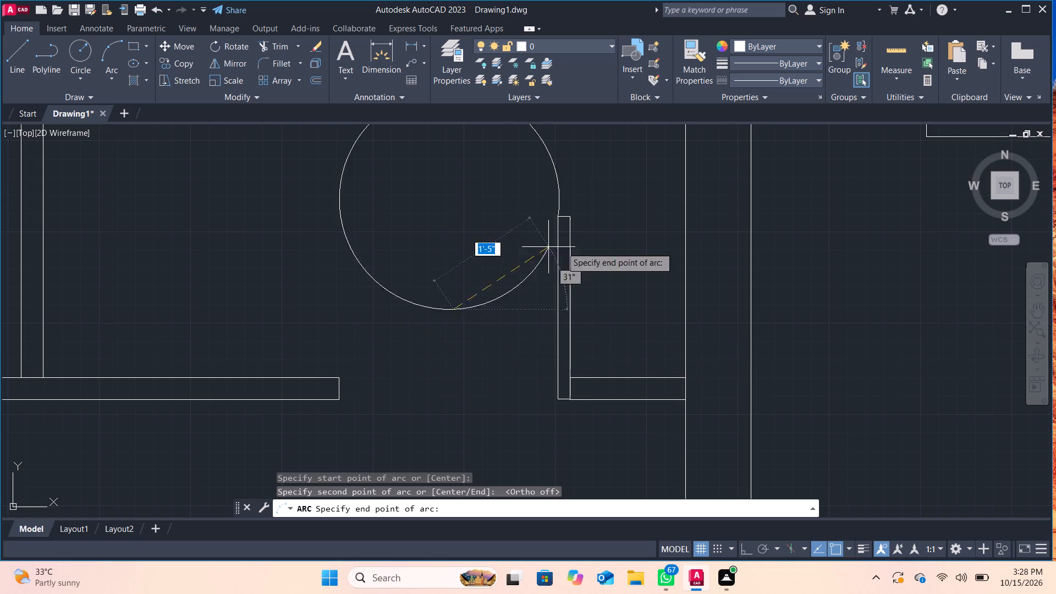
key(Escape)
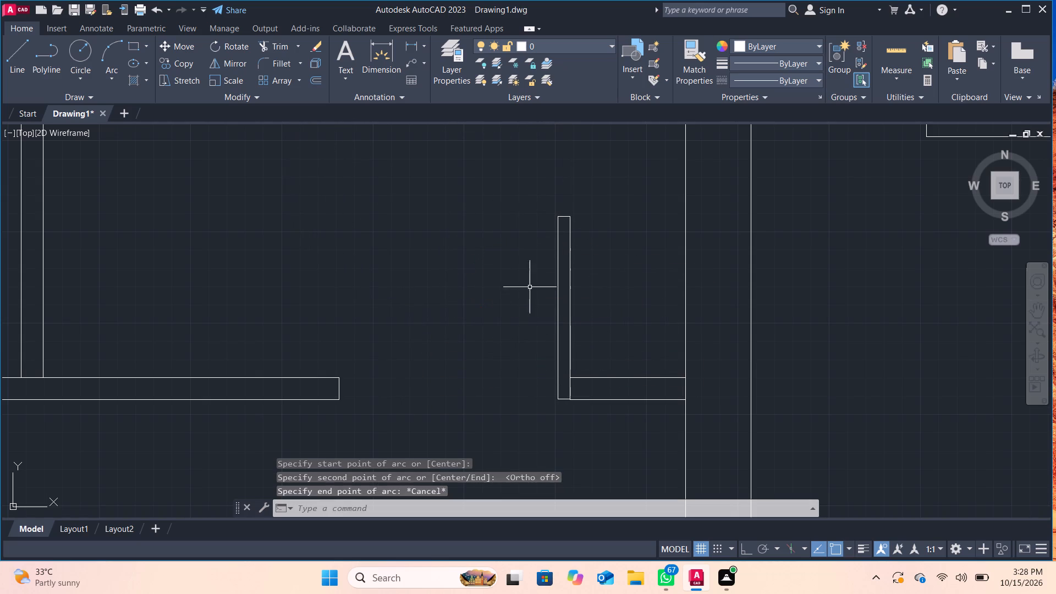
Draw a three-point swing arc from the new leaf's upper left corner, bulging outward, to the lower corner of the opening's left jamb.
click(103, 71)
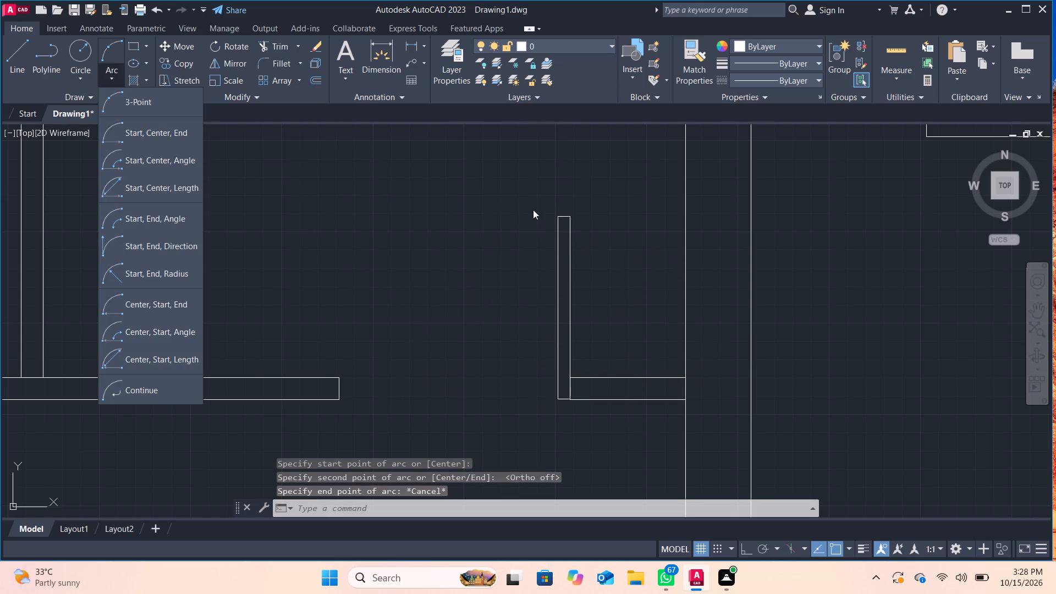
click(113, 51)
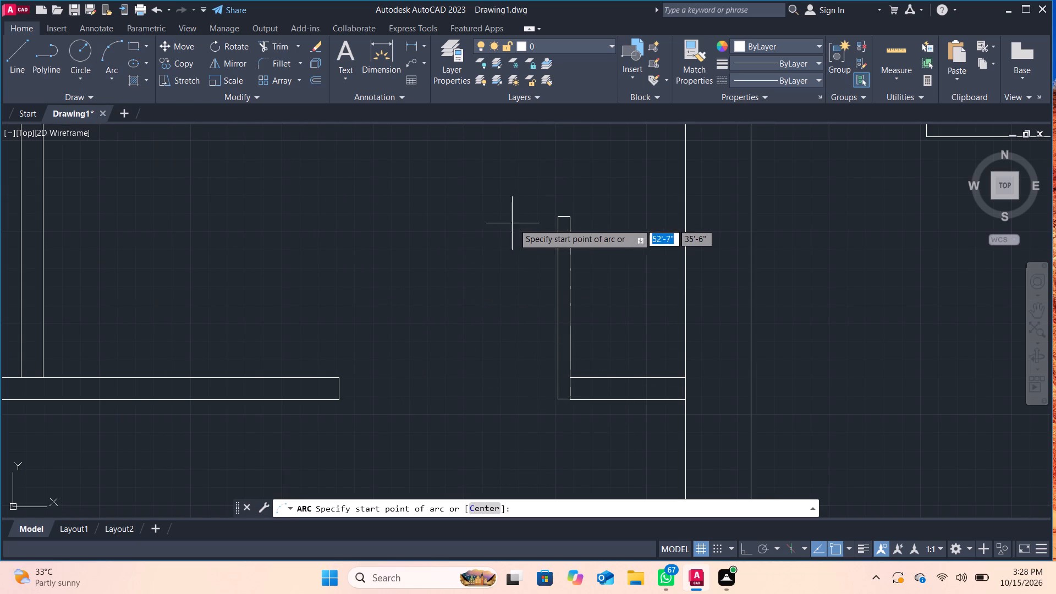
click(555, 216)
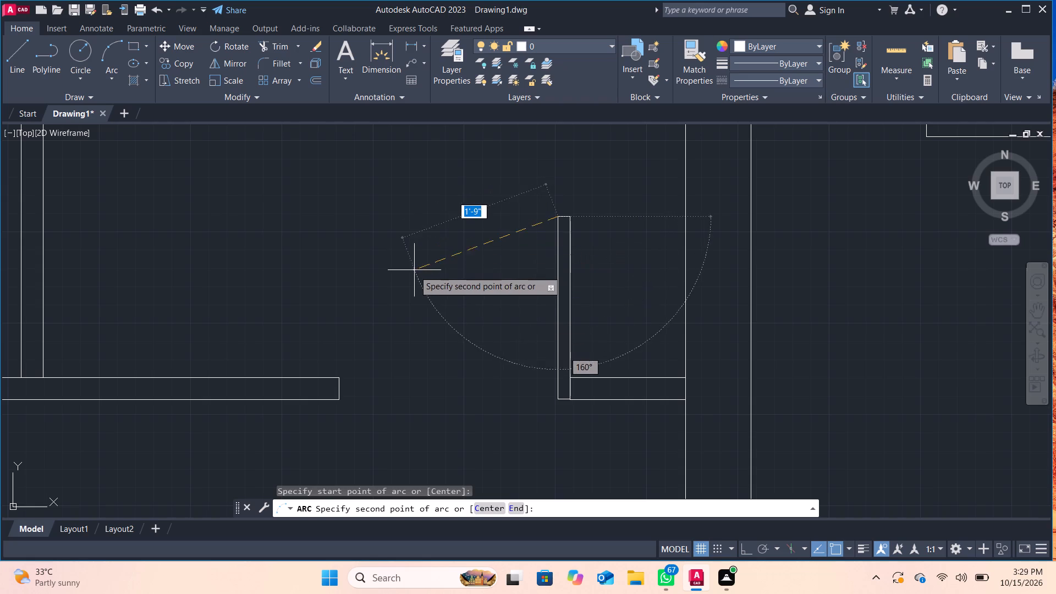
click(413, 272)
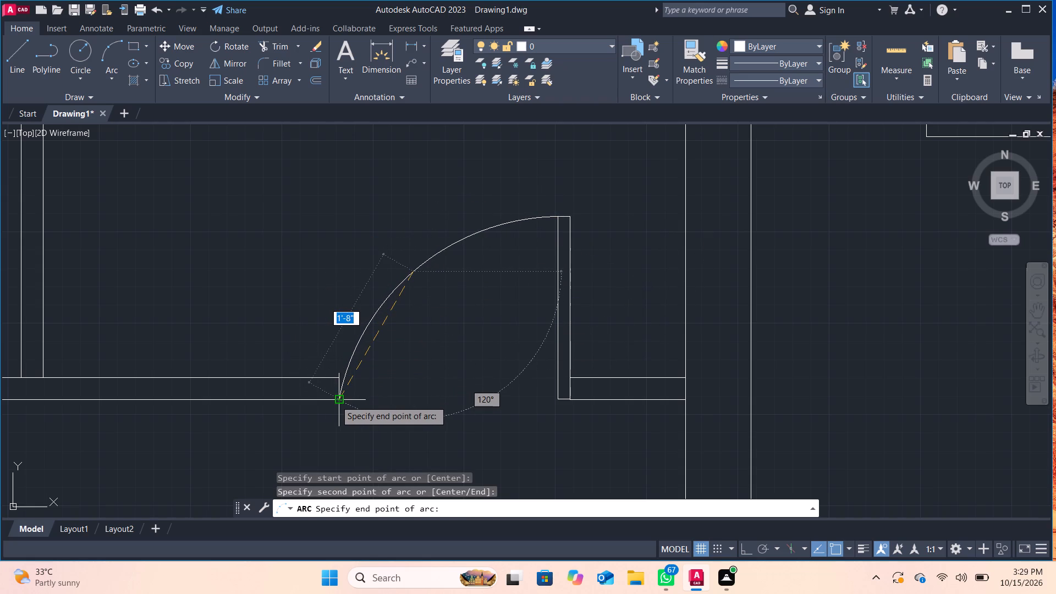
click(335, 400)
Draw a threshold line about 2'-6" long across the door opening, from the left jamb's lower corner to the leaf's lower left corner.
scroll(463, 279, down, 2)
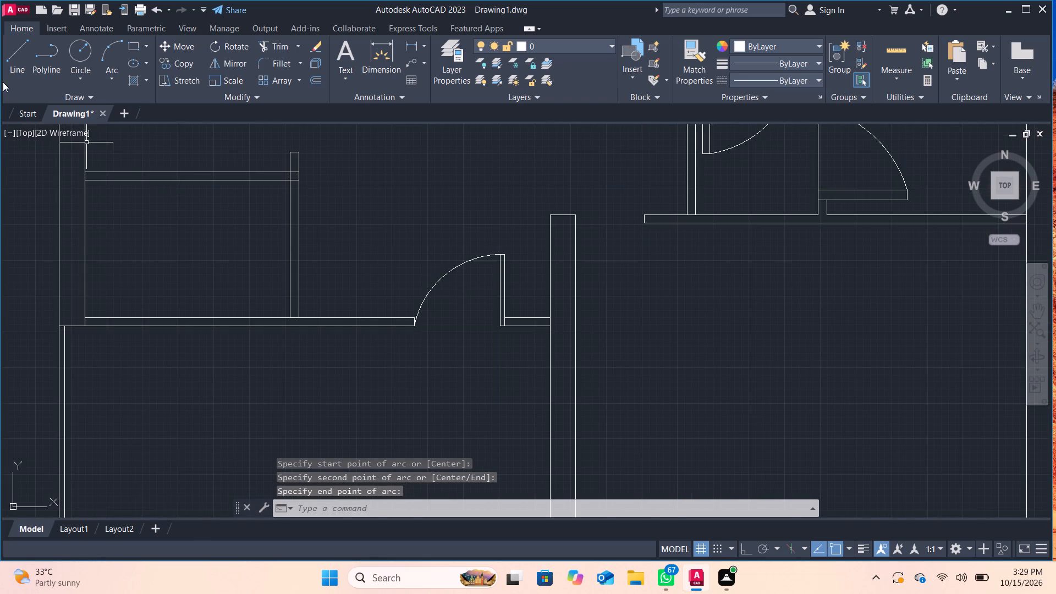
click(21, 43)
scroll(433, 342, up, 3)
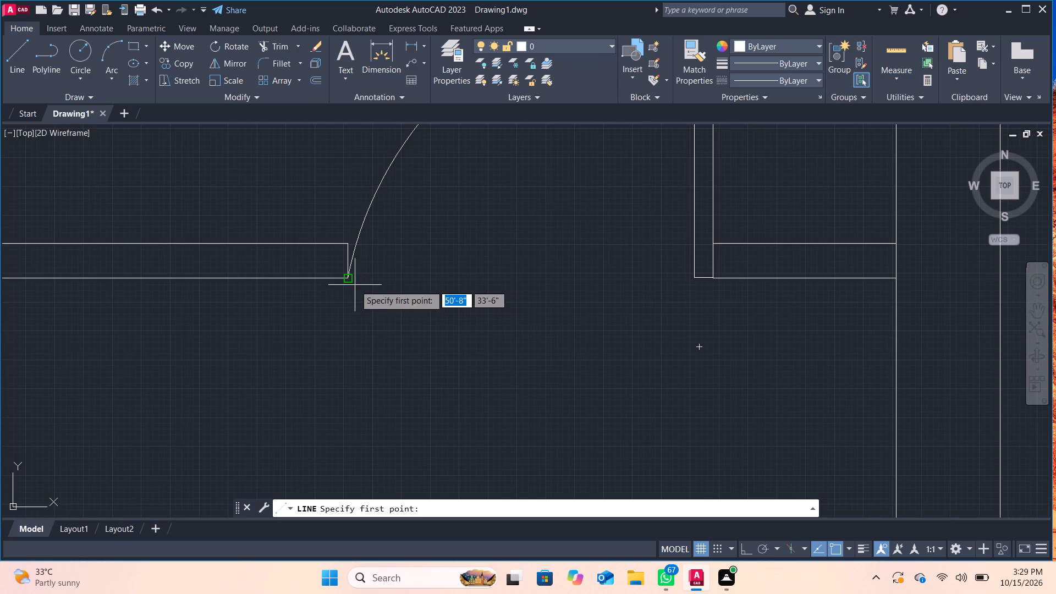
click(347, 280)
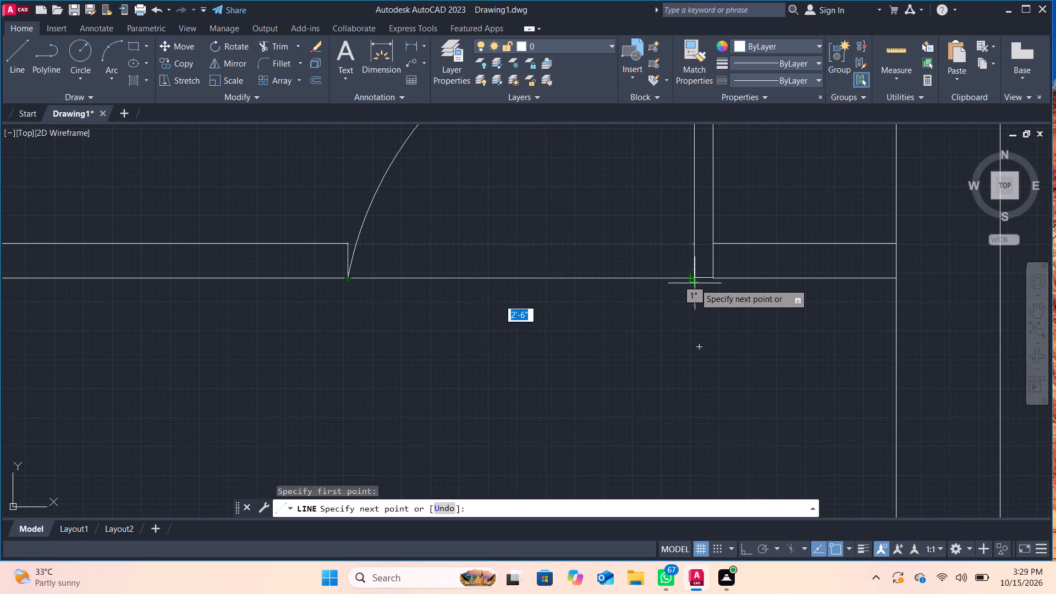
click(696, 280)
key(Return)
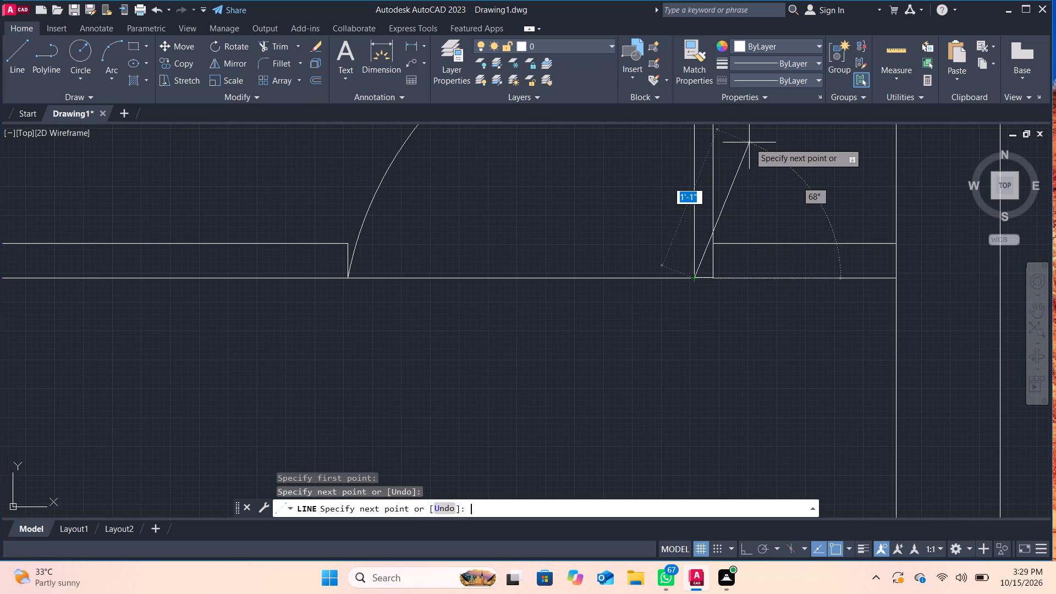
Outline an entry step below the new door, about 1'-10" deep and 4'-11" long, ending at the thick vertical wall's left face.
scroll(574, 302, down, 3)
middle_drag(558, 349, 508, 299)
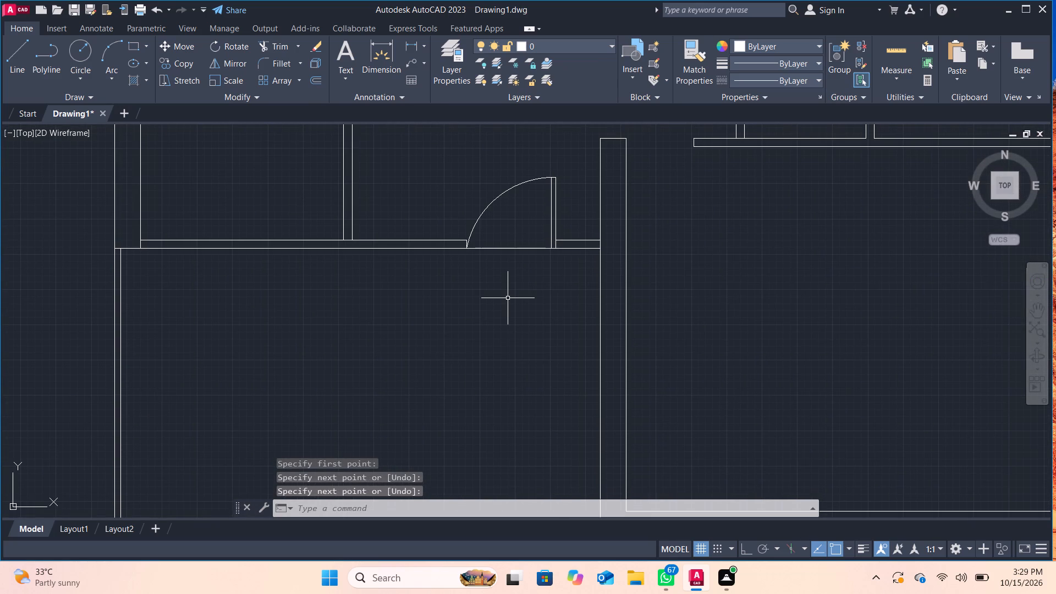
scroll(507, 298, down, 1)
middle_drag(507, 298, 491, 274)
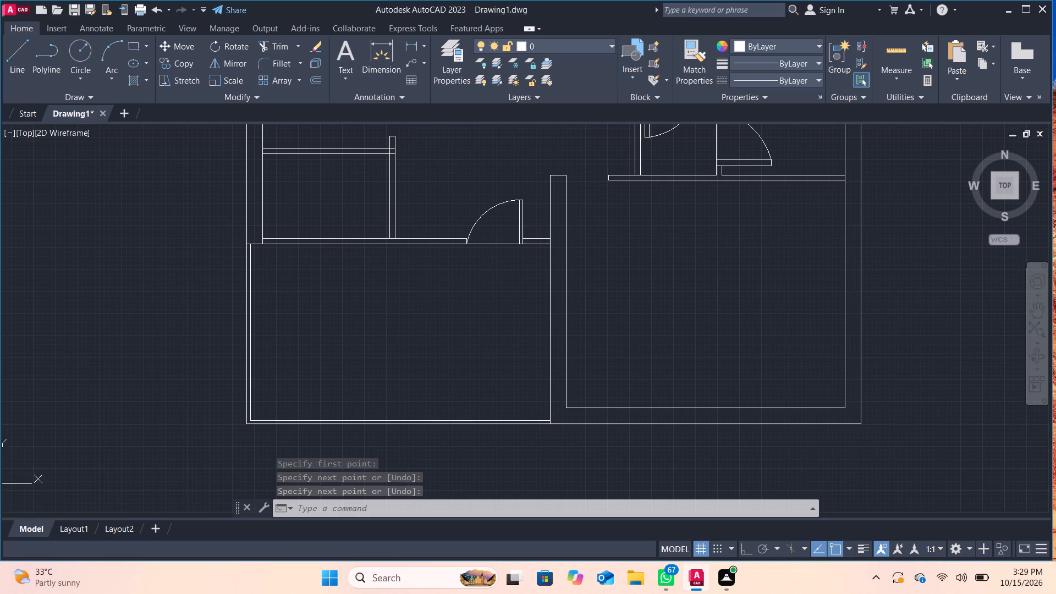
scroll(409, 298, up, 1)
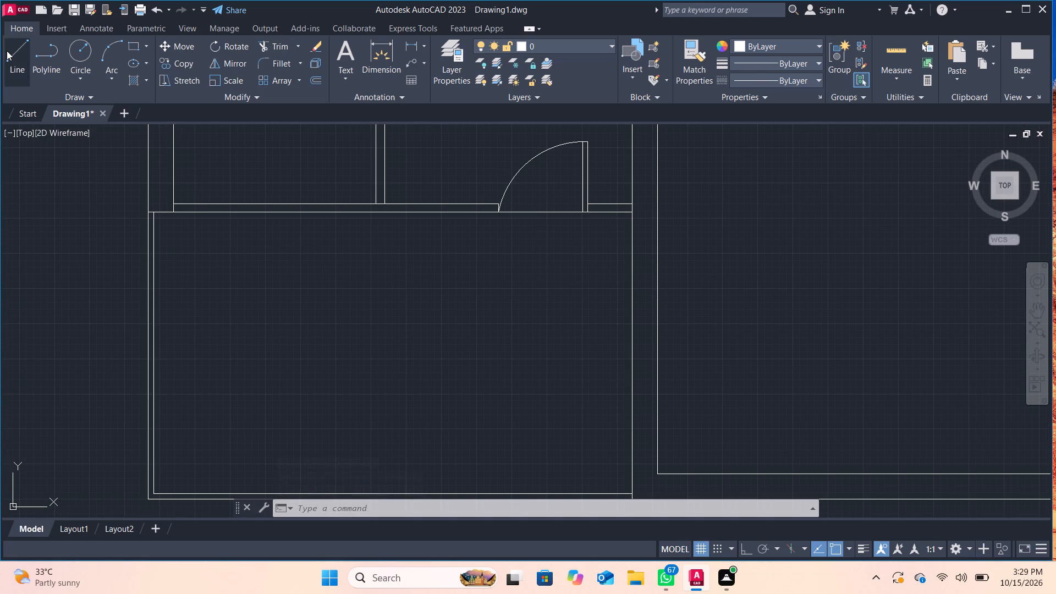
click(7, 51)
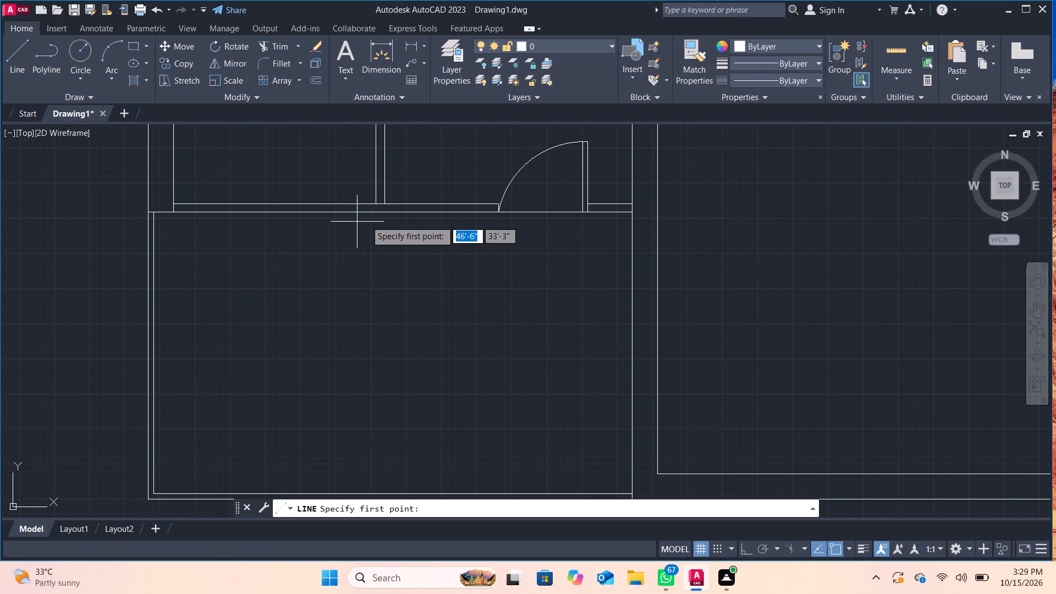
scroll(466, 218, up, 1)
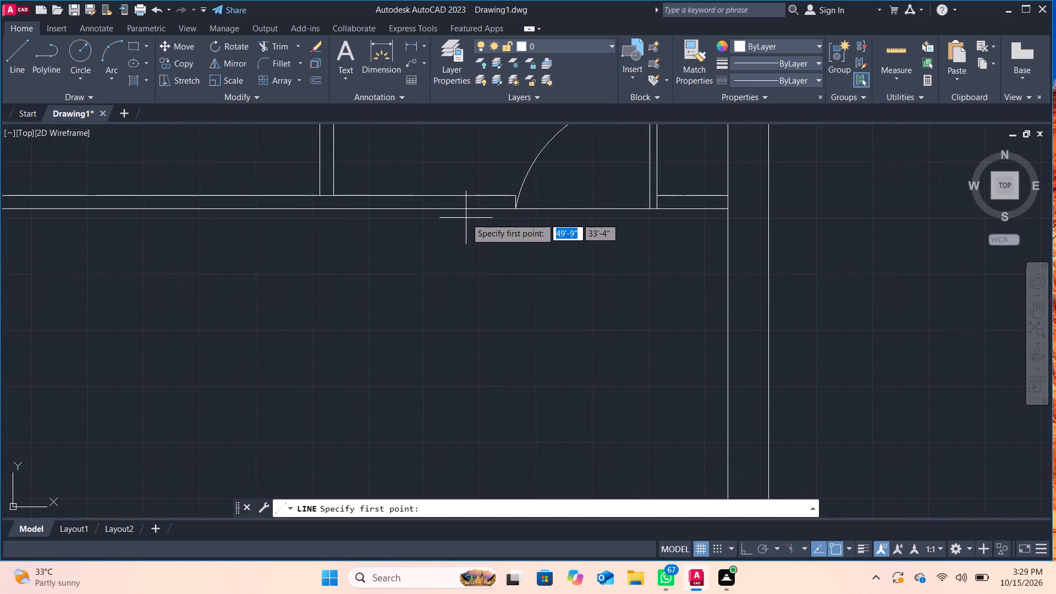
click(464, 208)
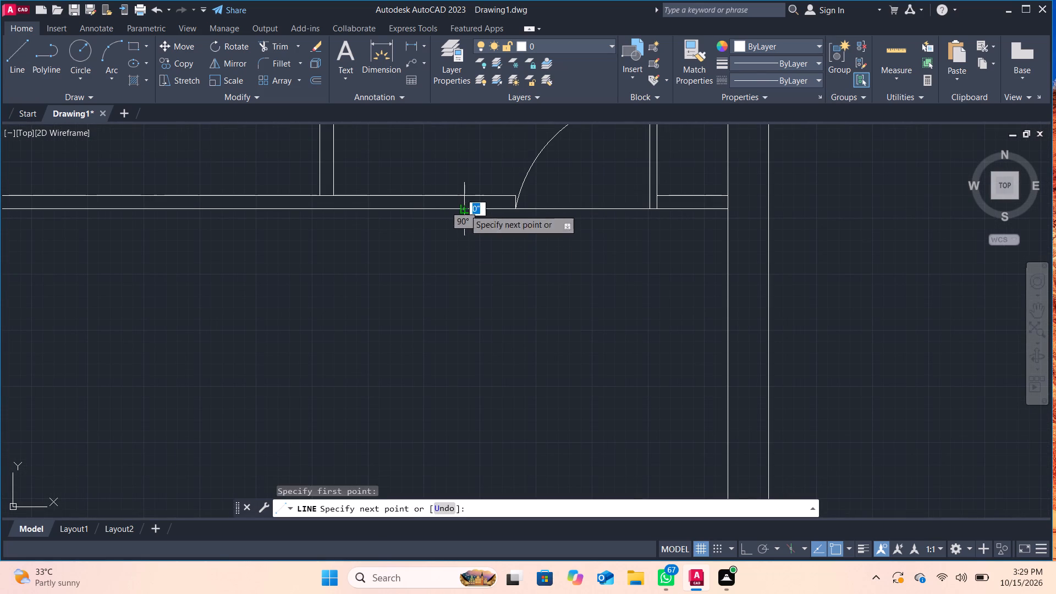
click(741, 549)
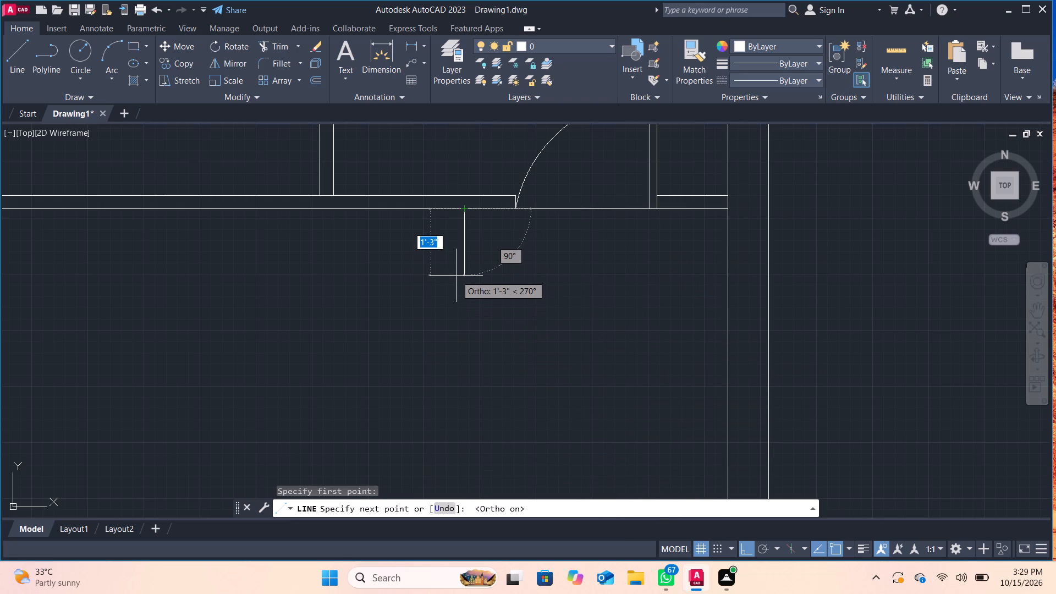
click(459, 307)
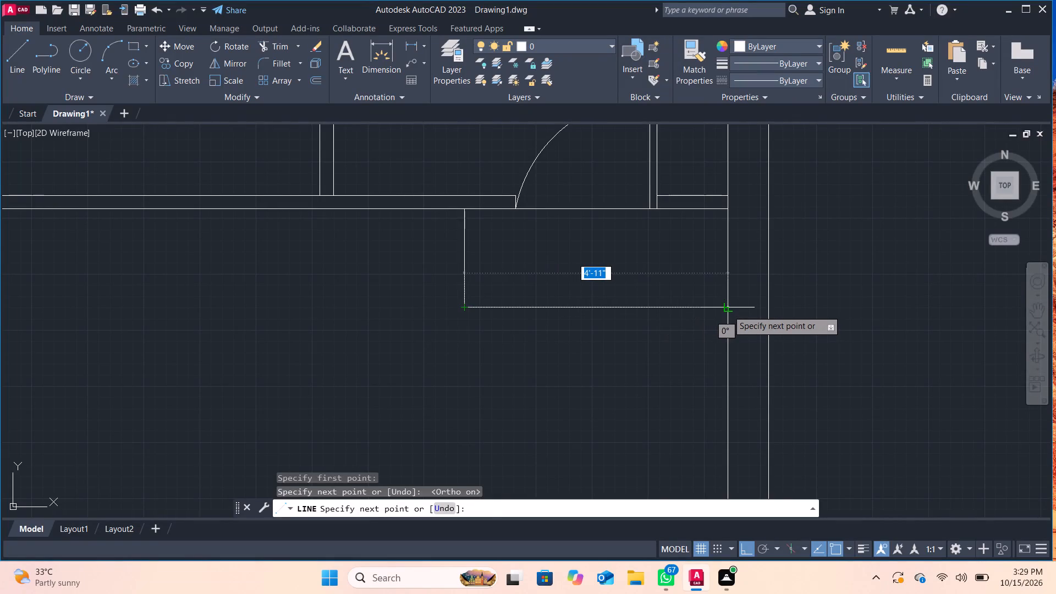
click(728, 310)
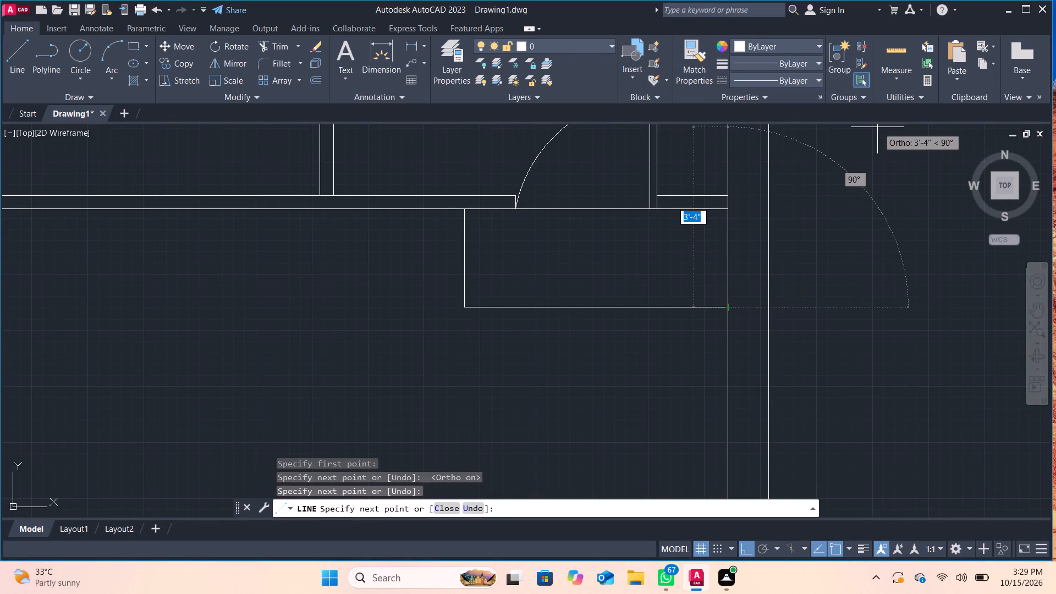
key(Return)
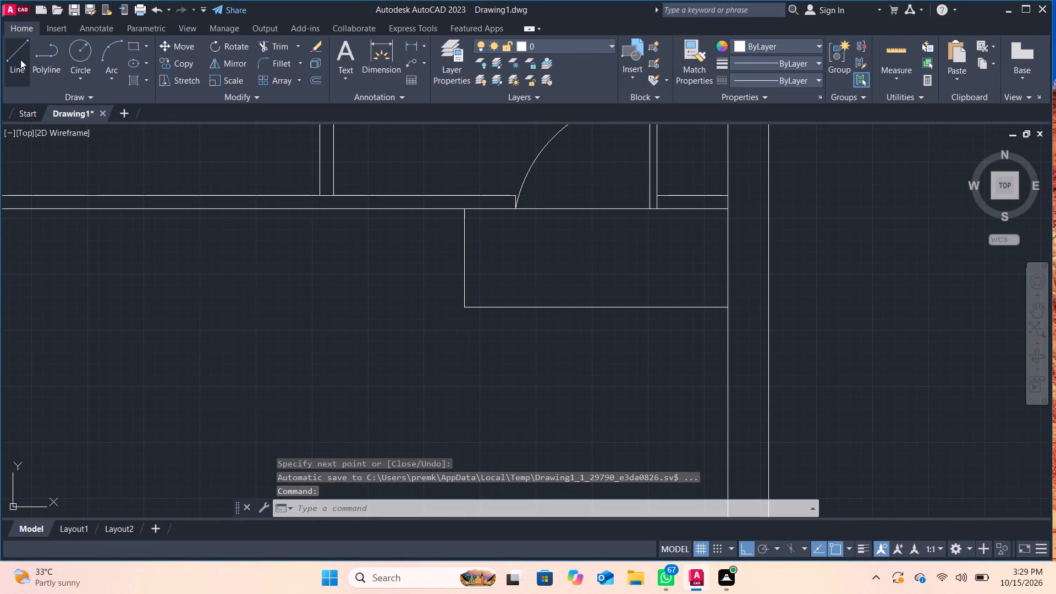
Divide the entry step into two treads with a horizontal line from its left edge's midpoint to the thick vertical wall.
click(20, 59)
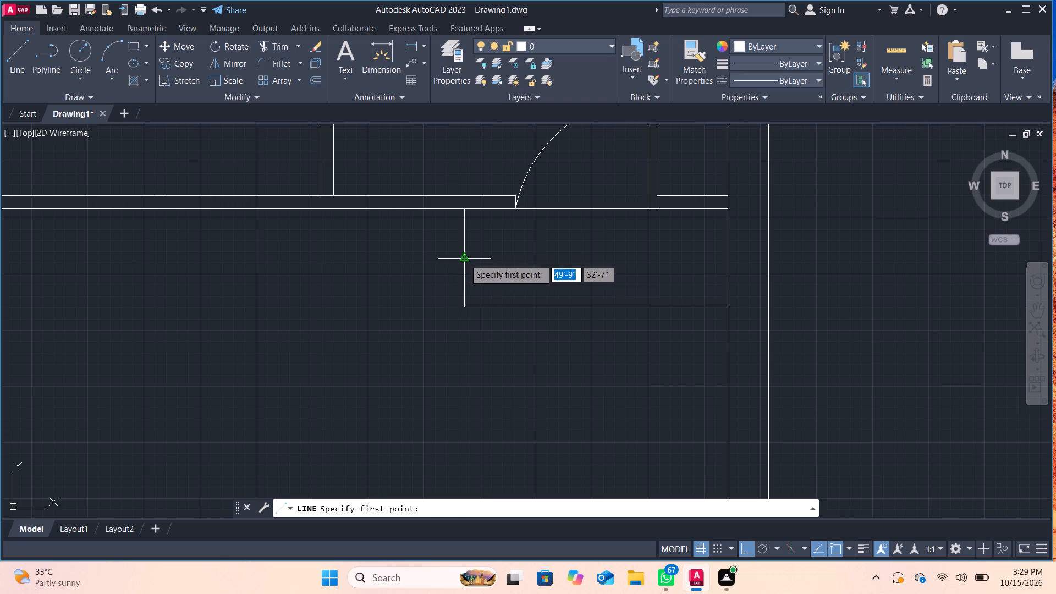
click(464, 259)
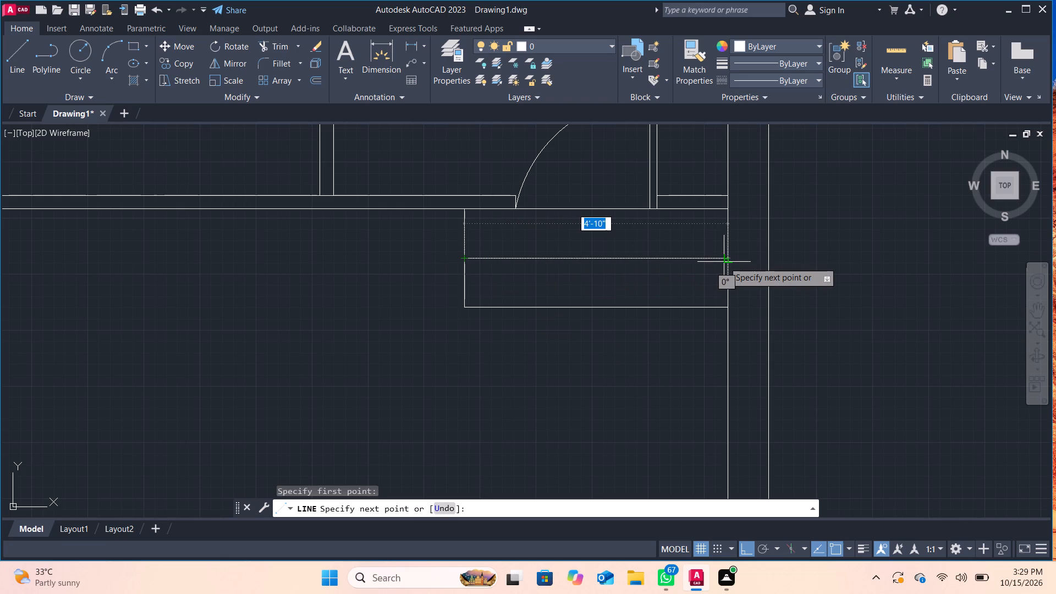
click(726, 262)
key(Return)
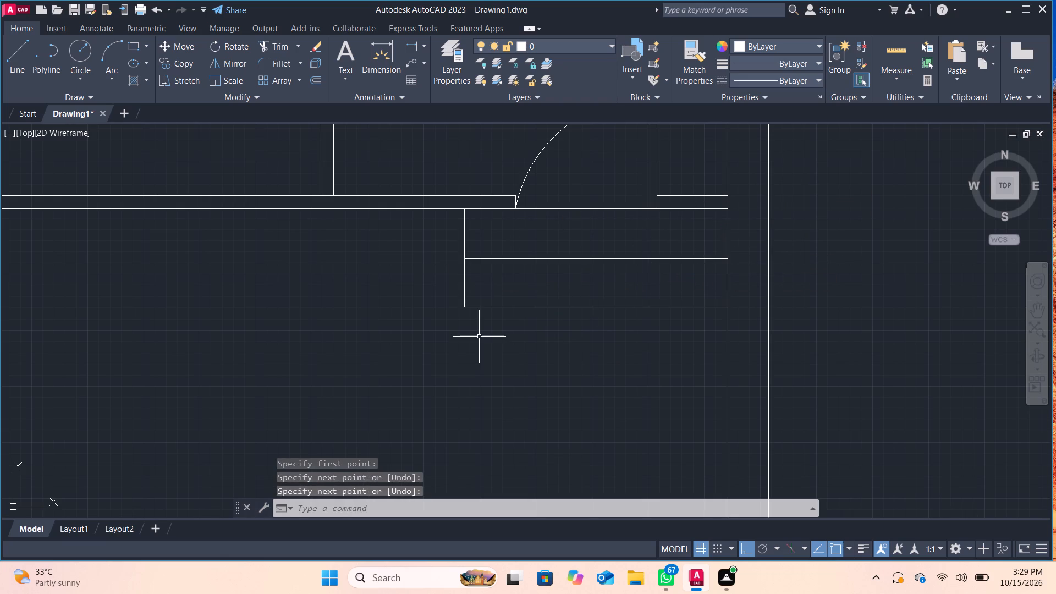
scroll(493, 375, down, 2)
middle_drag(472, 370, 295, 345)
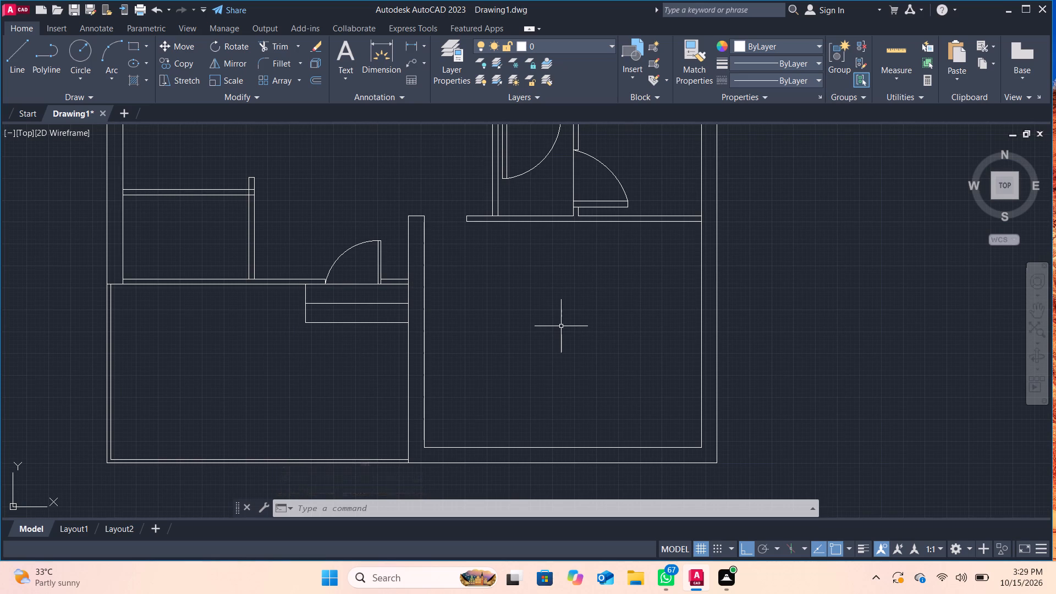
Extend both faces of the horizontal partition with lines from its open left end to the thick vertical wall's right face.
scroll(599, 305, down, 1)
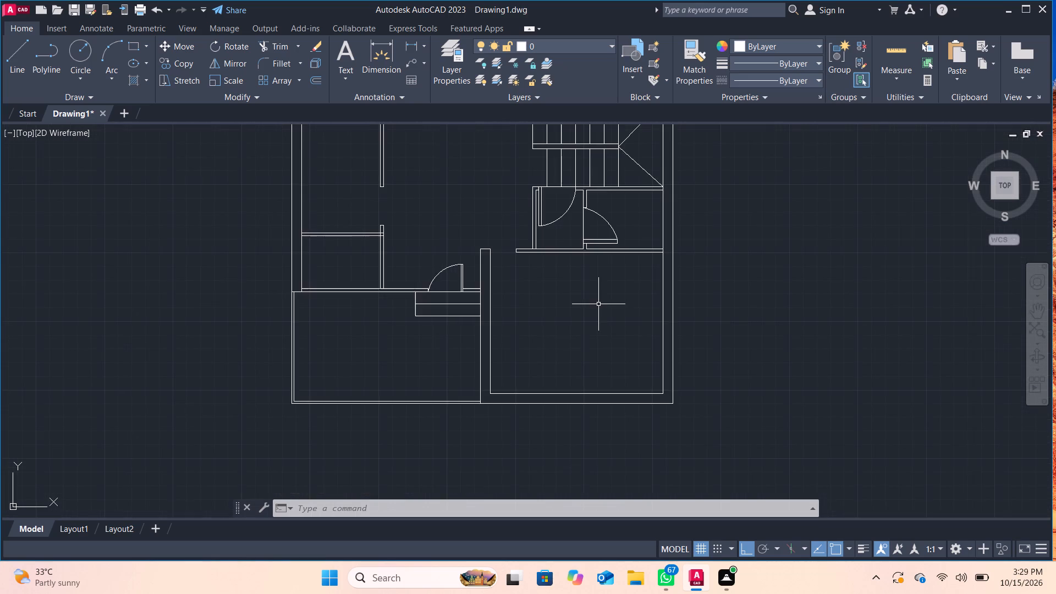
middle_drag(598, 304, 617, 369)
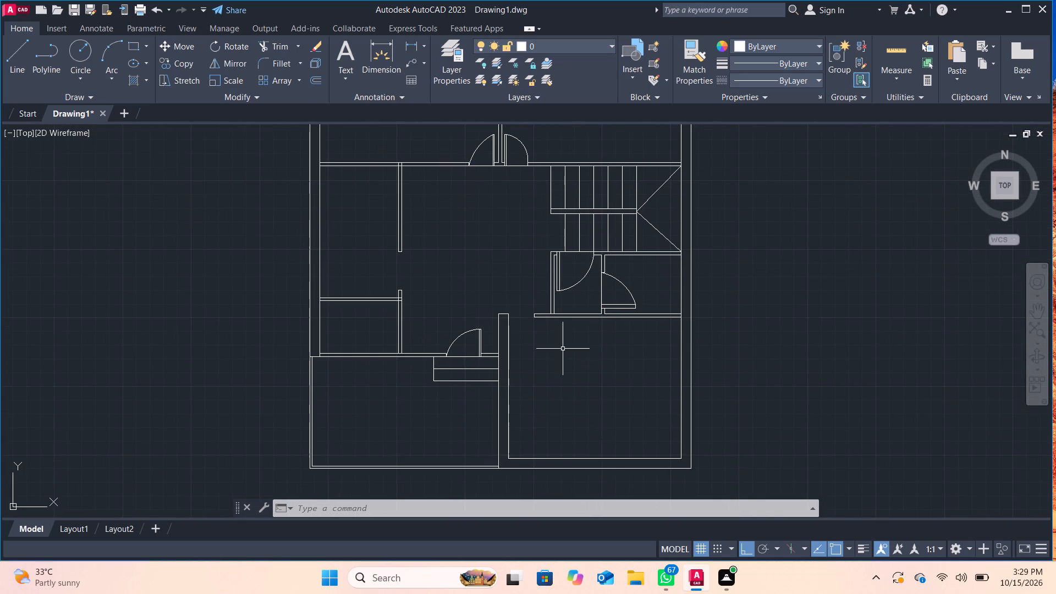
scroll(552, 338, up, 4)
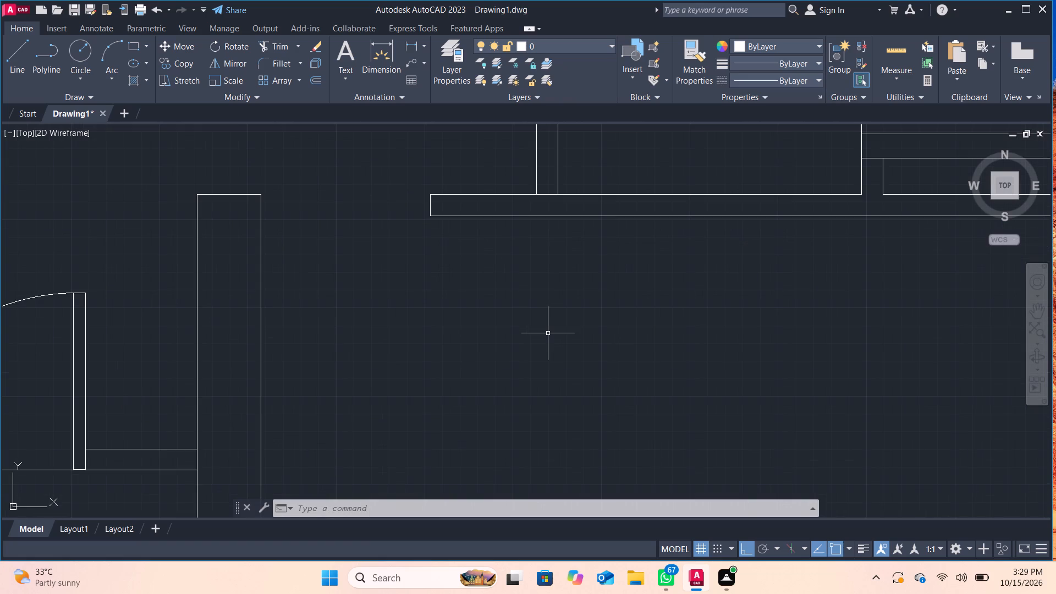
click(22, 59)
click(429, 194)
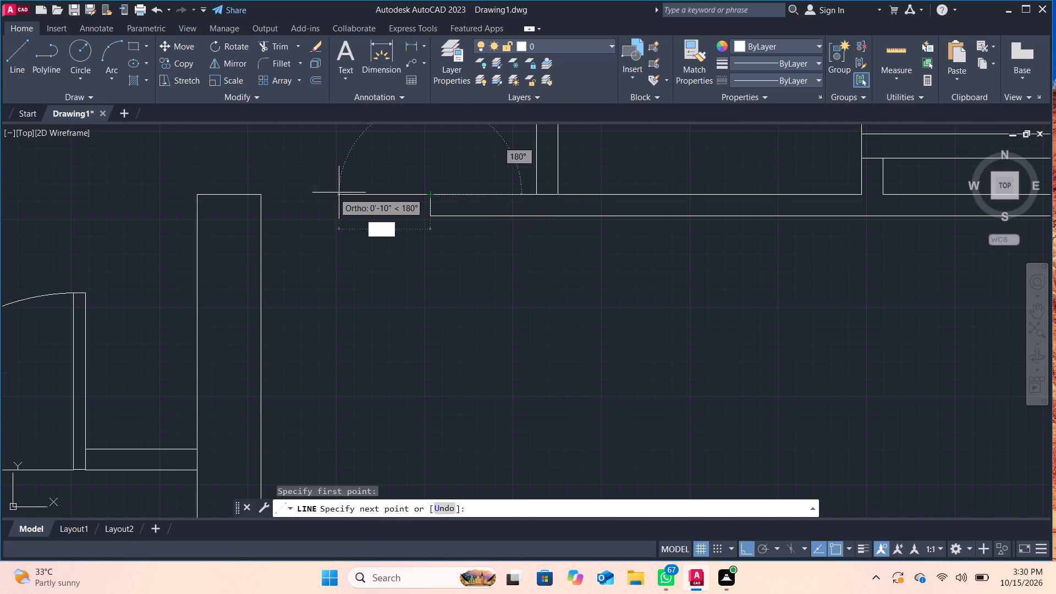
click(257, 193)
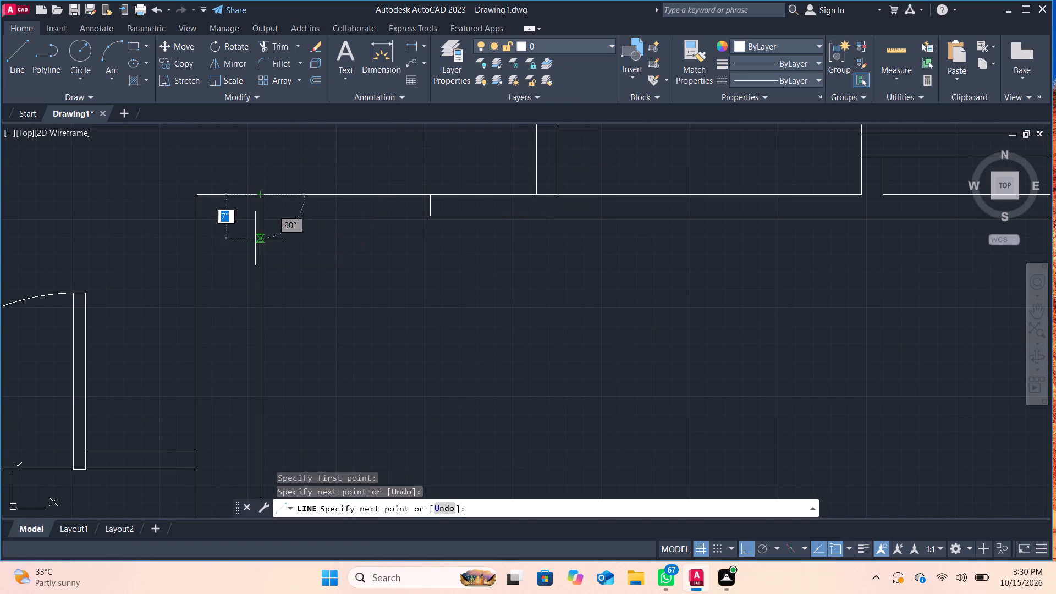
key(Return)
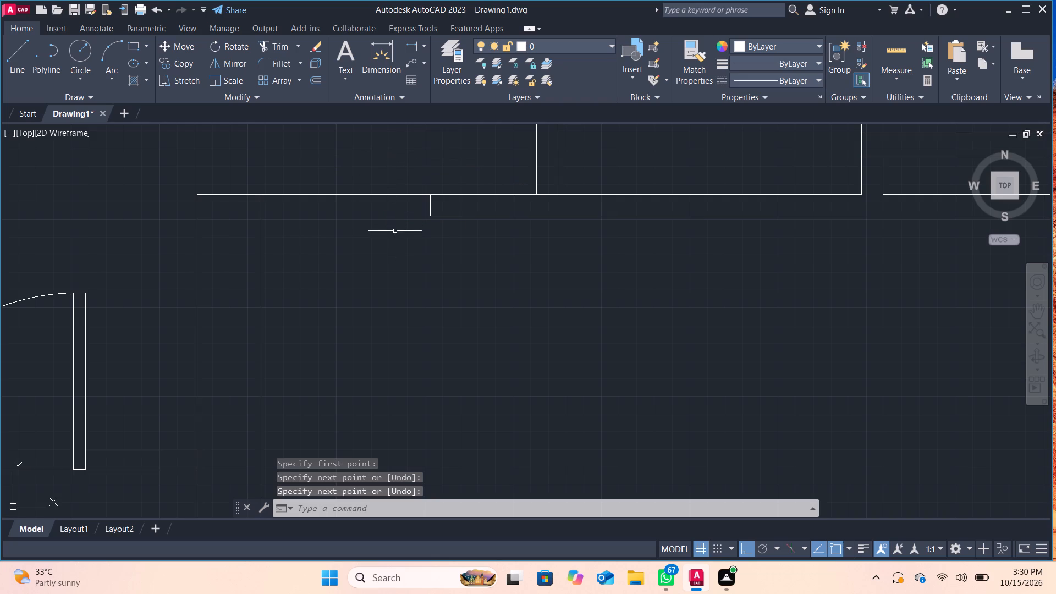
click(23, 56)
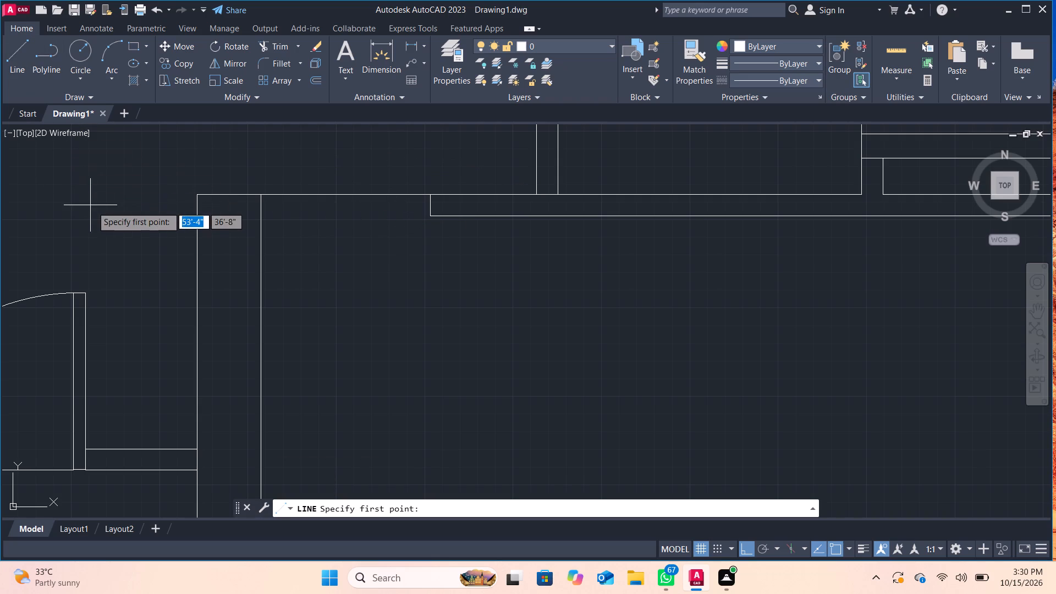
click(428, 216)
click(257, 214)
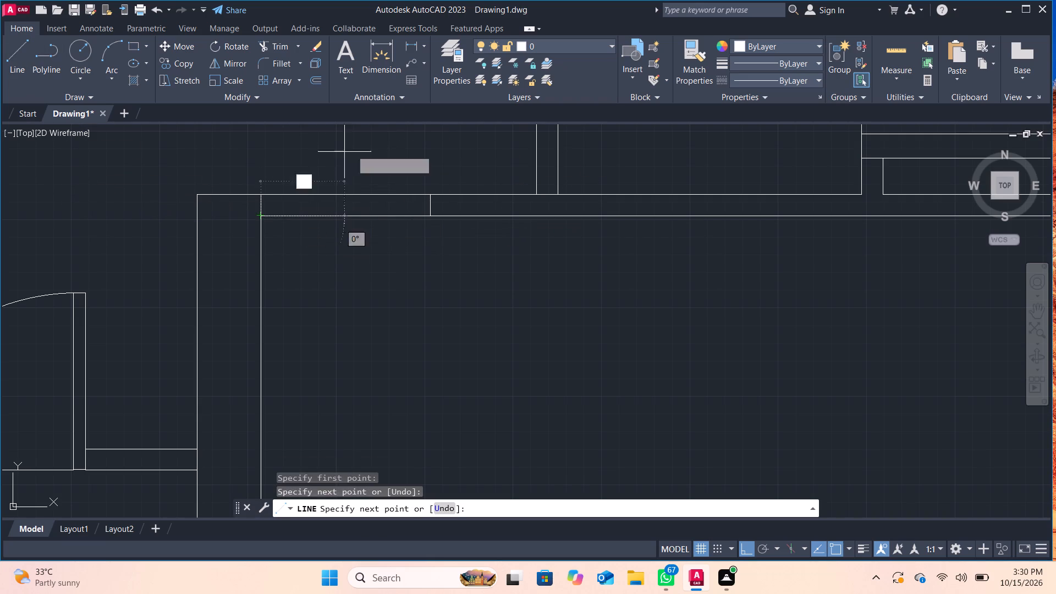
key(Return)
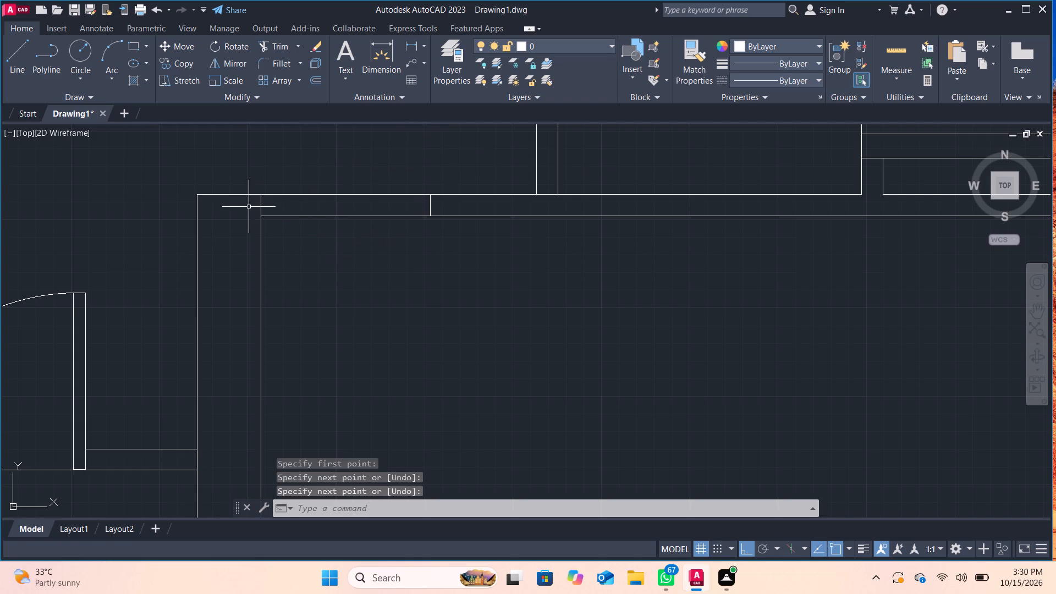
Draw a 3" vertical jamb line across the extended partition, slightly right of the thick vertical wall's right face.
click(26, 45)
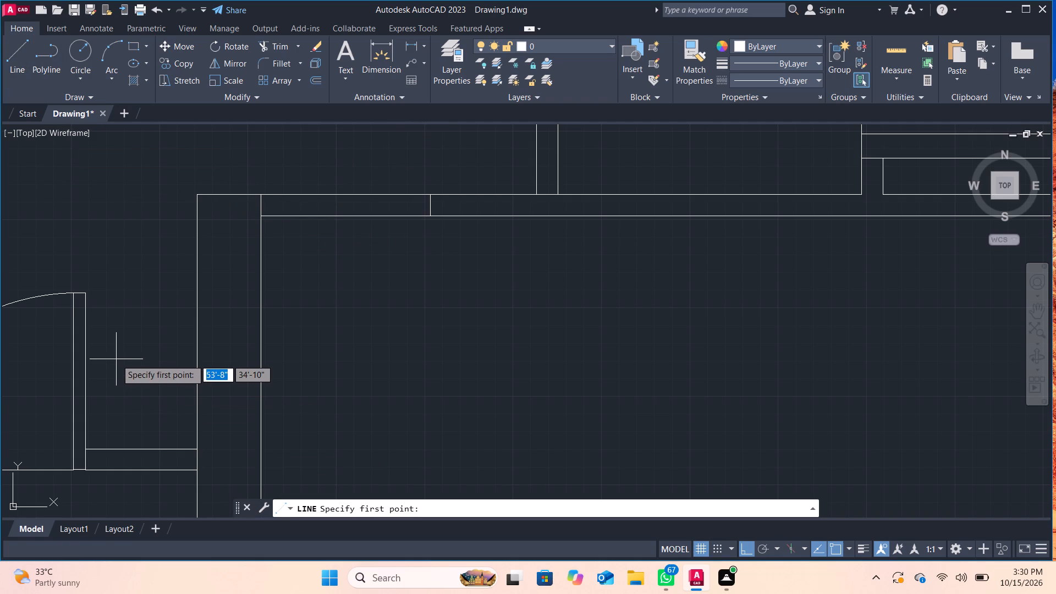
middle_drag(273, 283, 295, 379)
scroll(295, 357, up, 2)
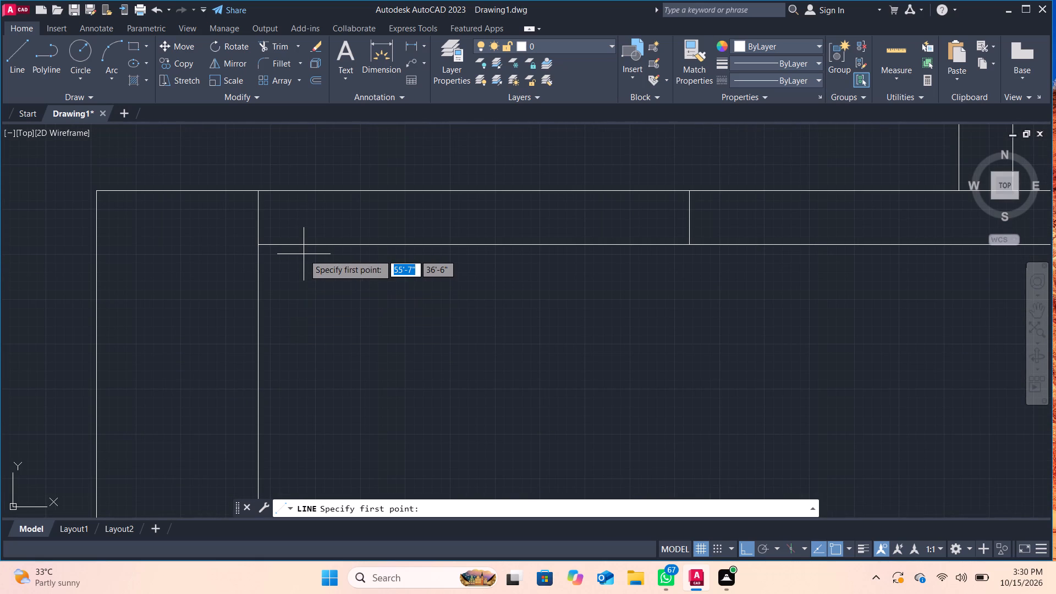
click(301, 191)
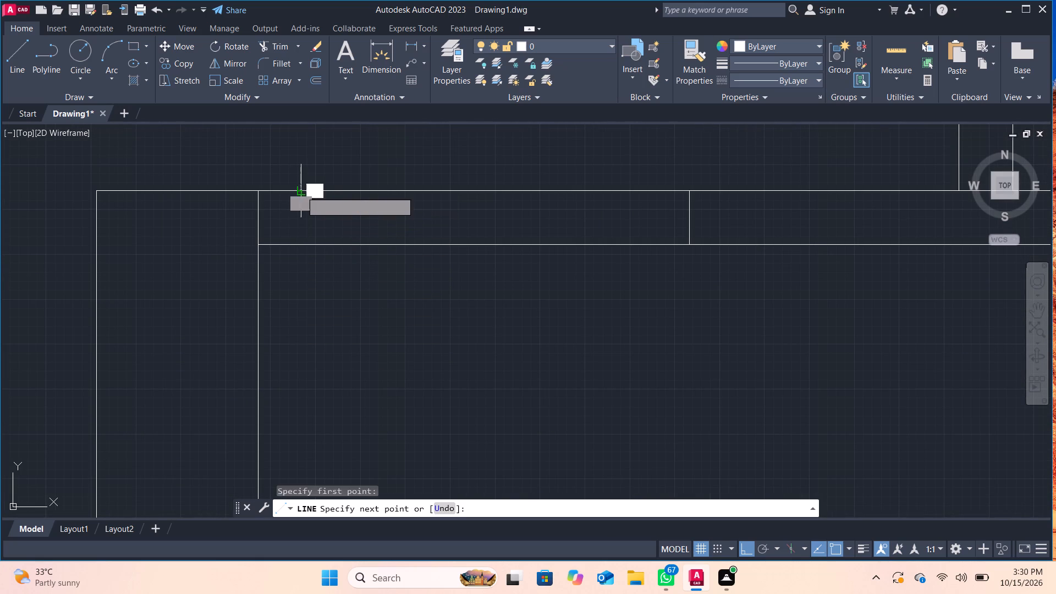
click(304, 244)
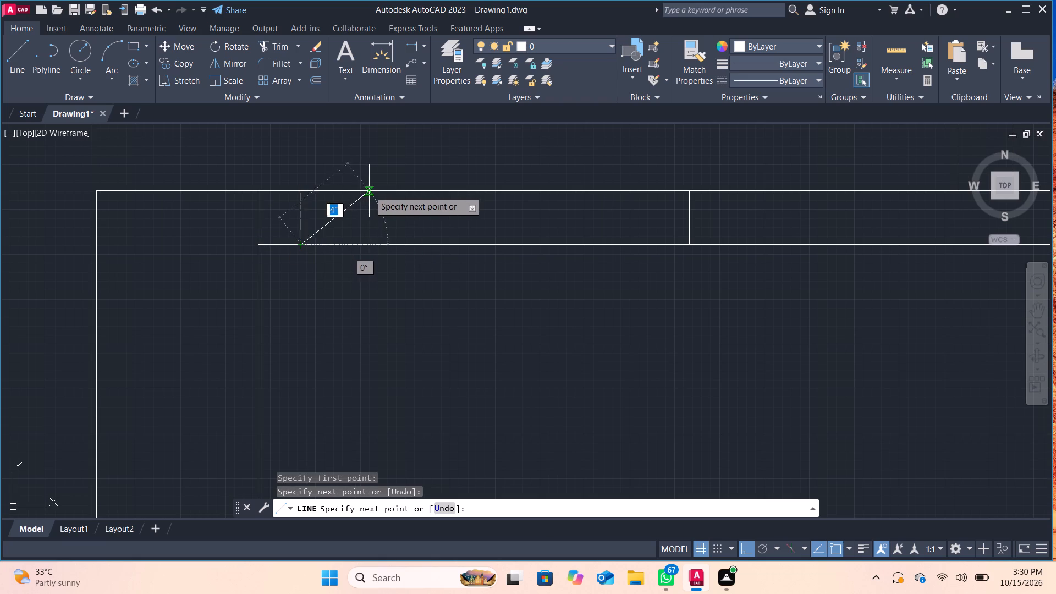
key(Return)
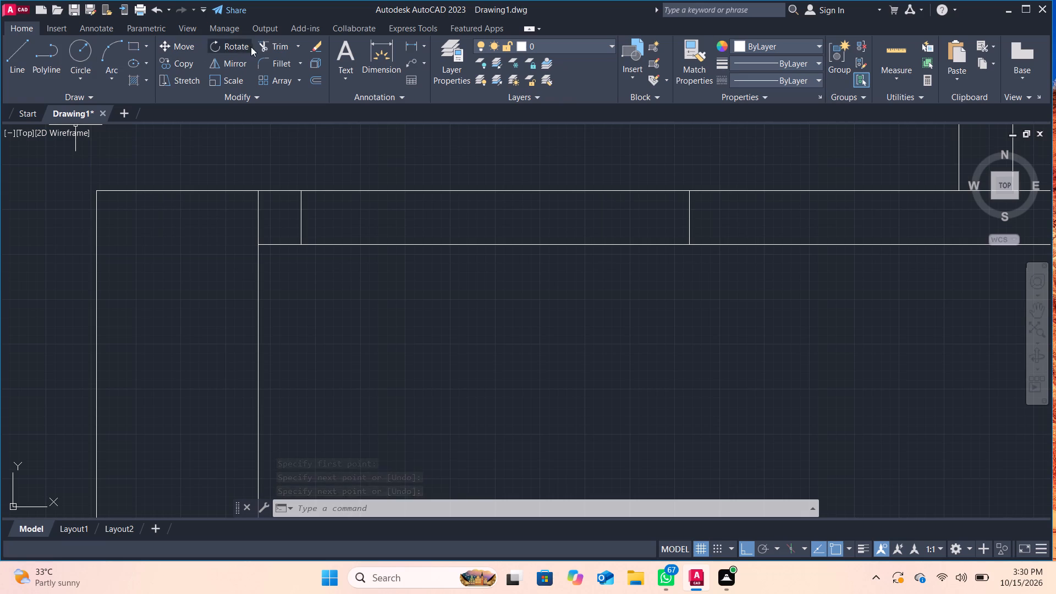
Trim the thick wall's face inside the partition and both partition lines between the two jambs to form the door opening.
click(276, 45)
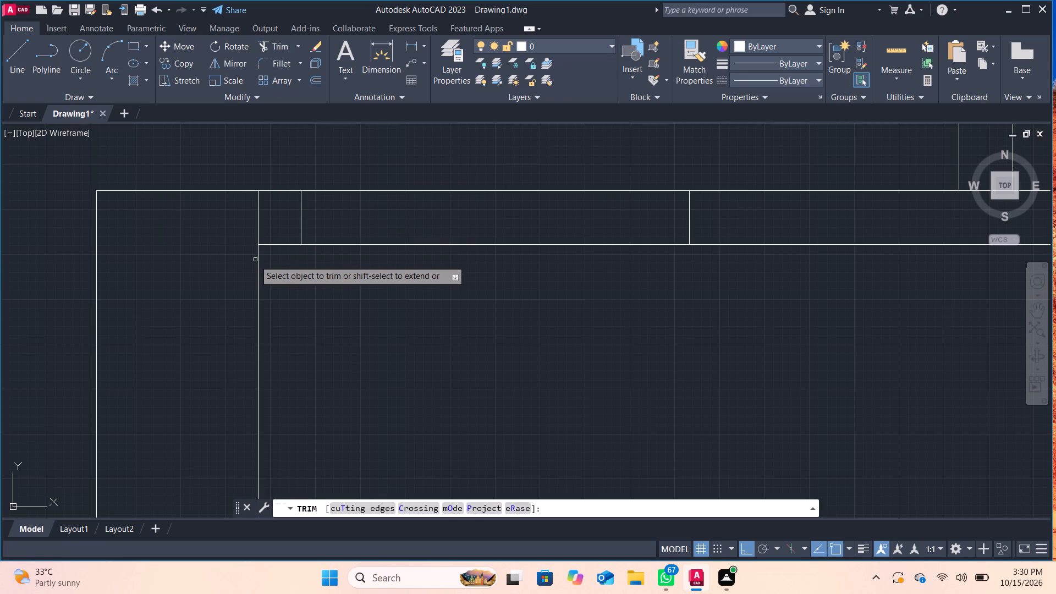
click(258, 224)
scroll(257, 238, down, 2)
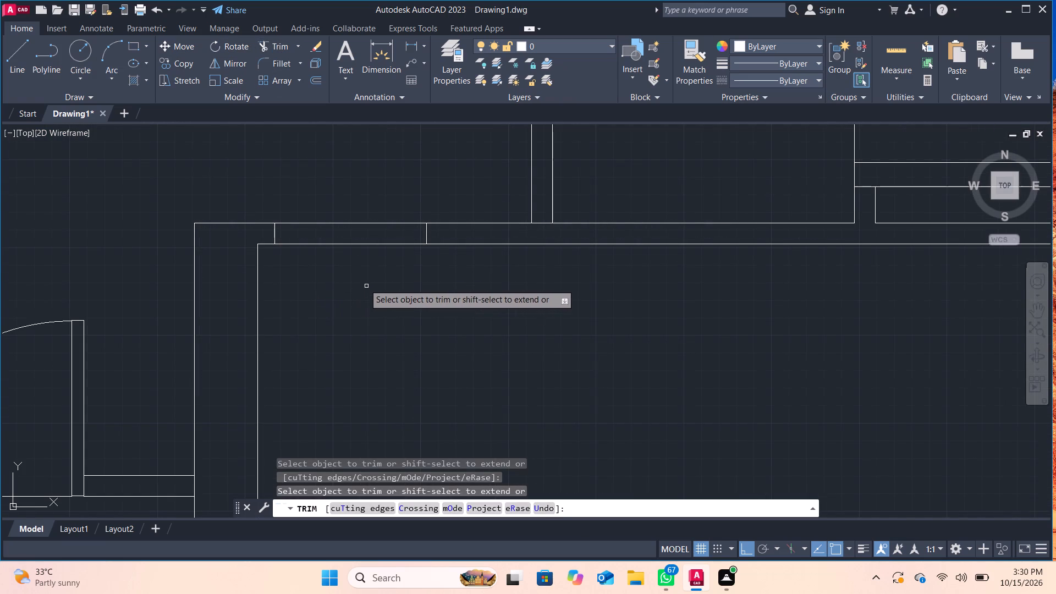
drag(359, 206, 334, 290)
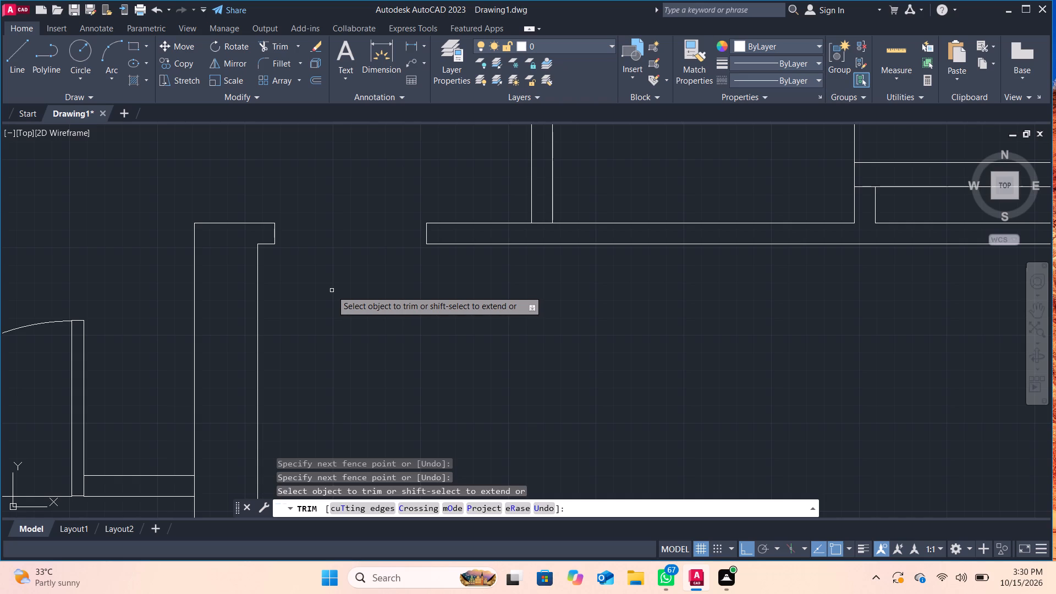
Draw a threshold line about 1'-9" long across the new opening, joining the upper corners of its two jambs.
click(28, 48)
scroll(294, 279, up, 1)
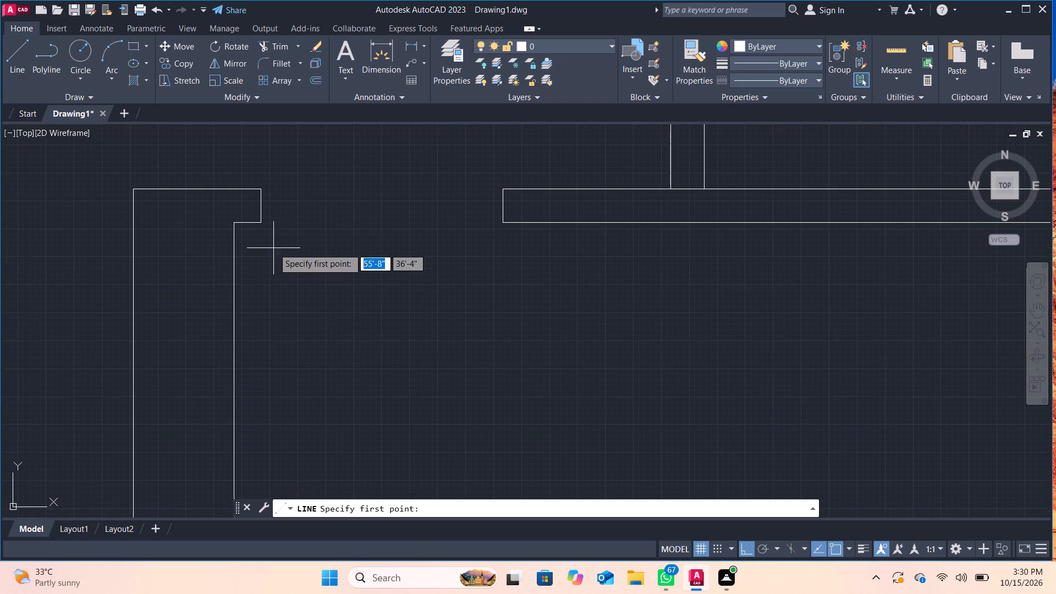
click(260, 191)
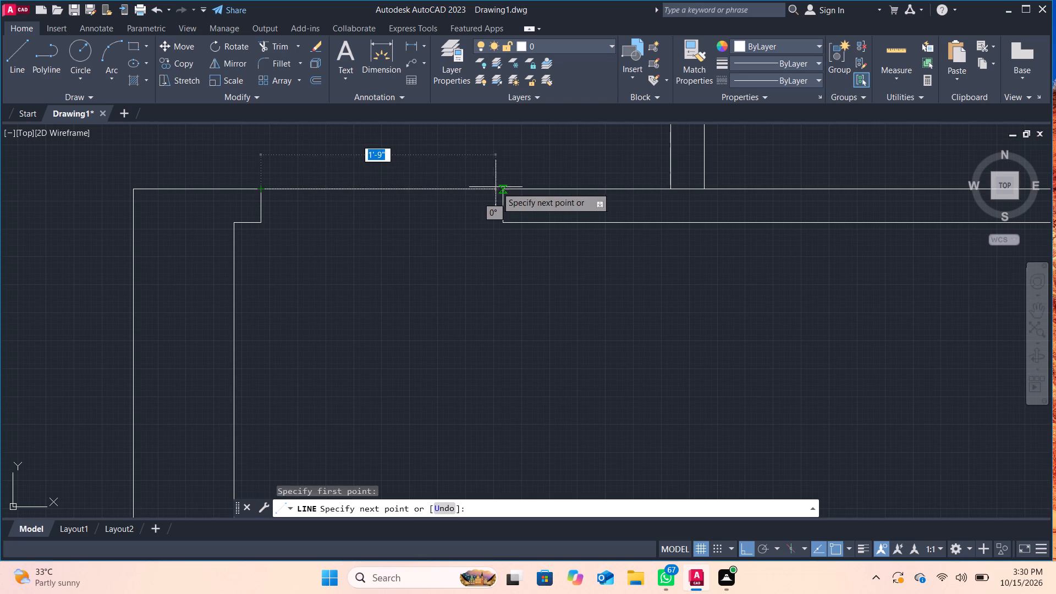
click(502, 188)
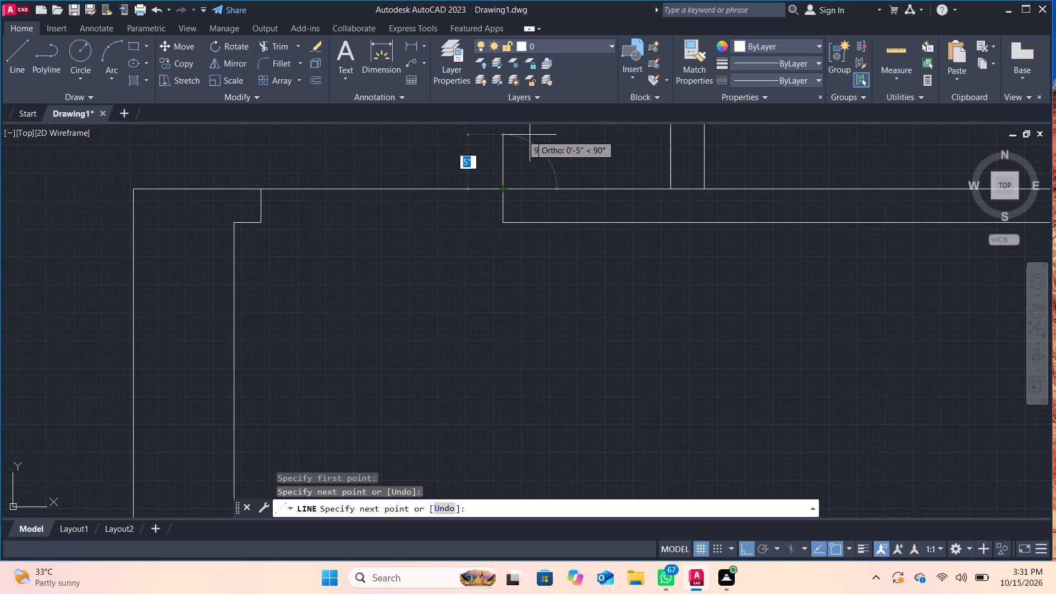
key(Return)
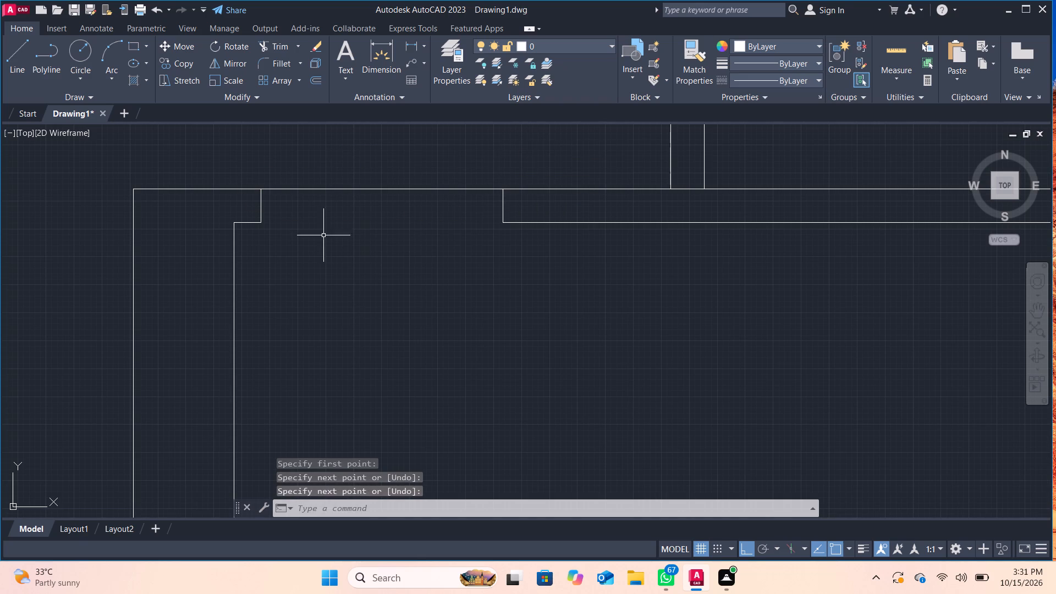
Outline a narrow door leaf extending down just over 1'-1" from the left jamb's lower corner, its right side rising to the threshold line.
click(10, 54)
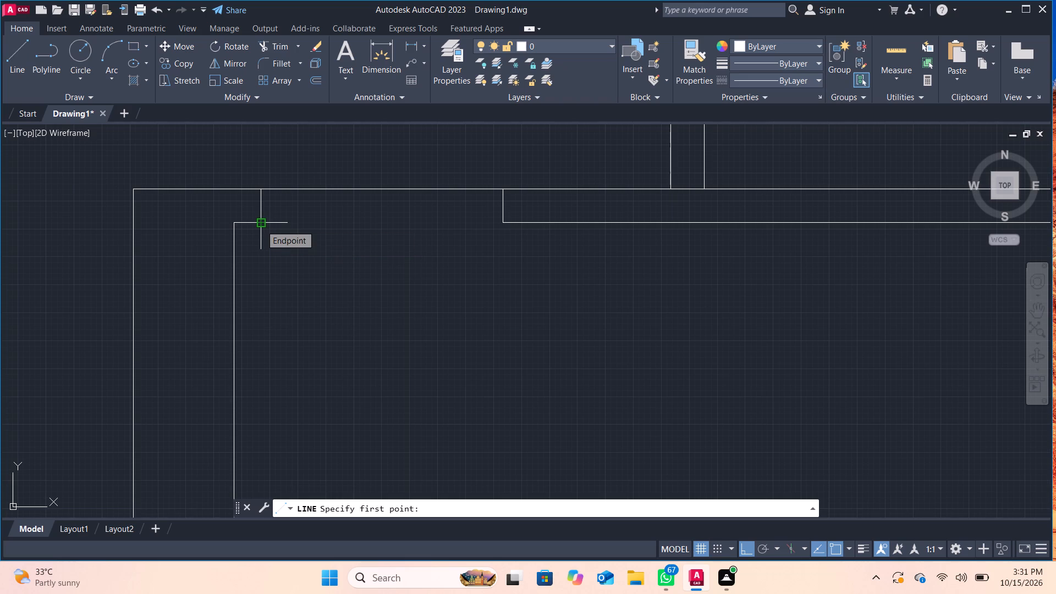
click(261, 224)
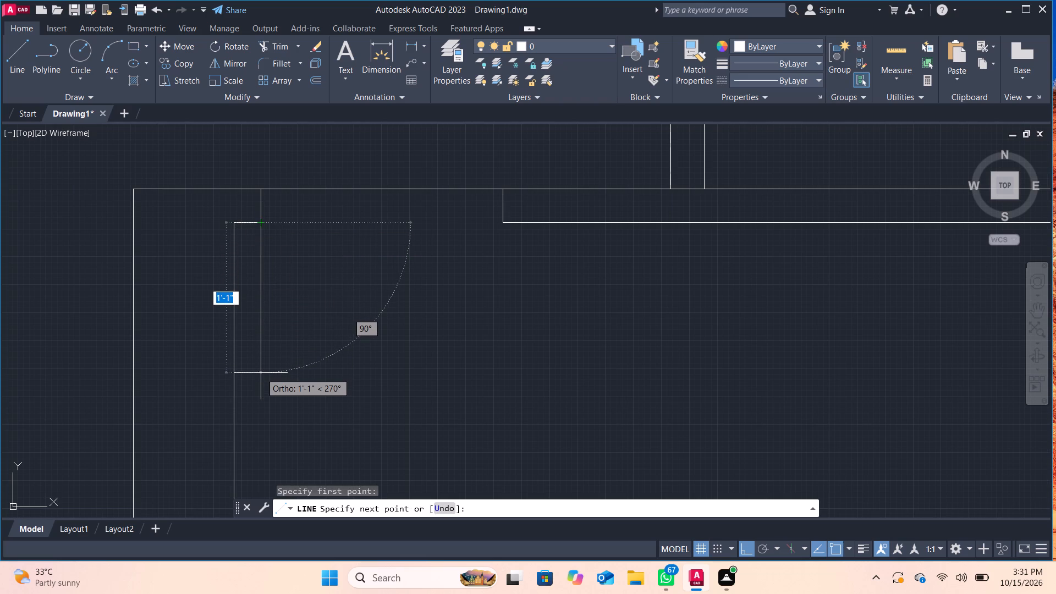
click(262, 388)
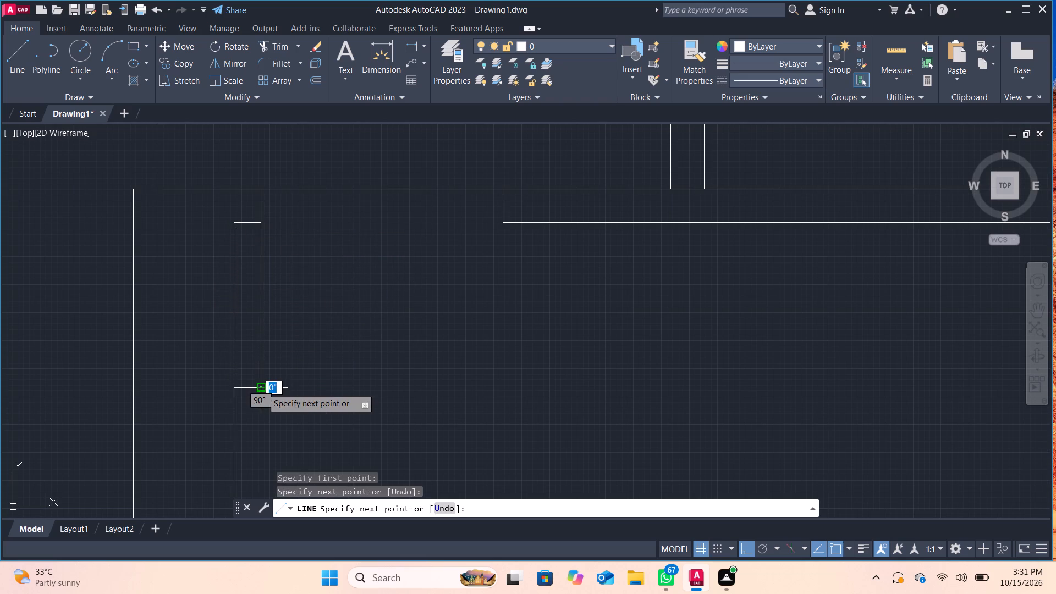
click(276, 389)
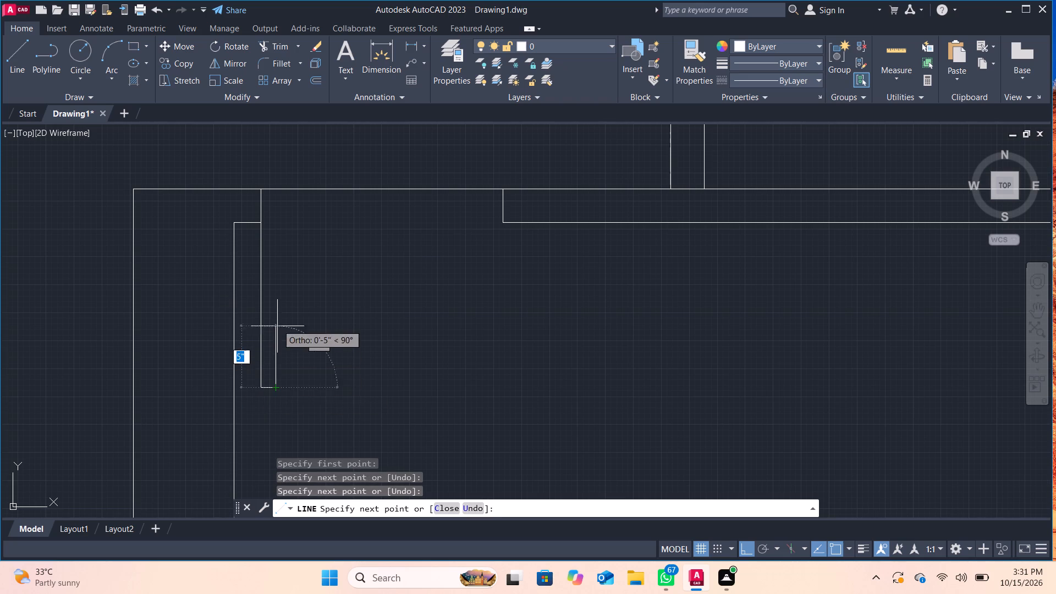
click(278, 188)
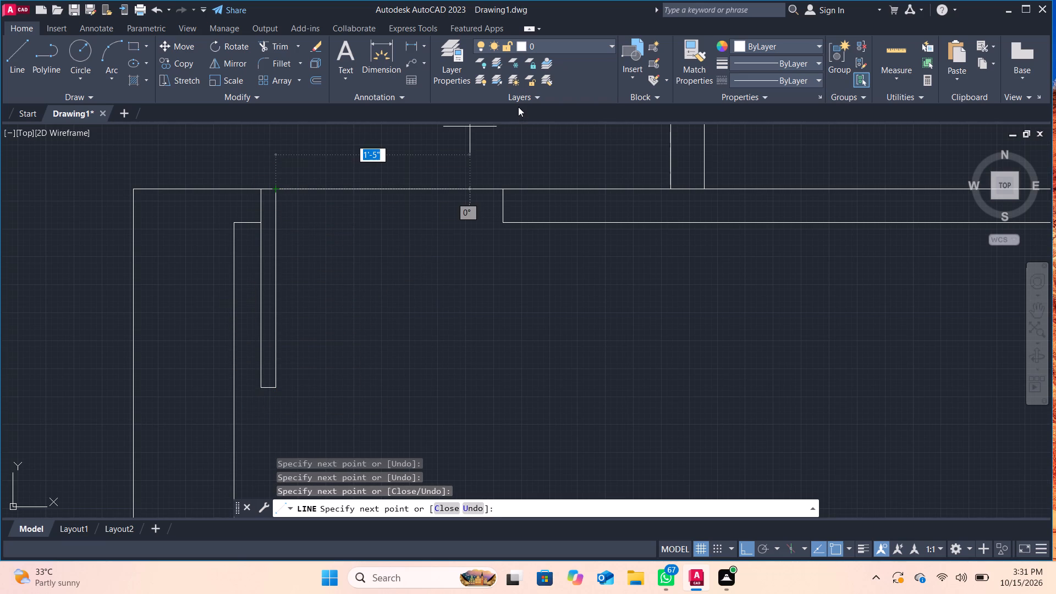
key(Return)
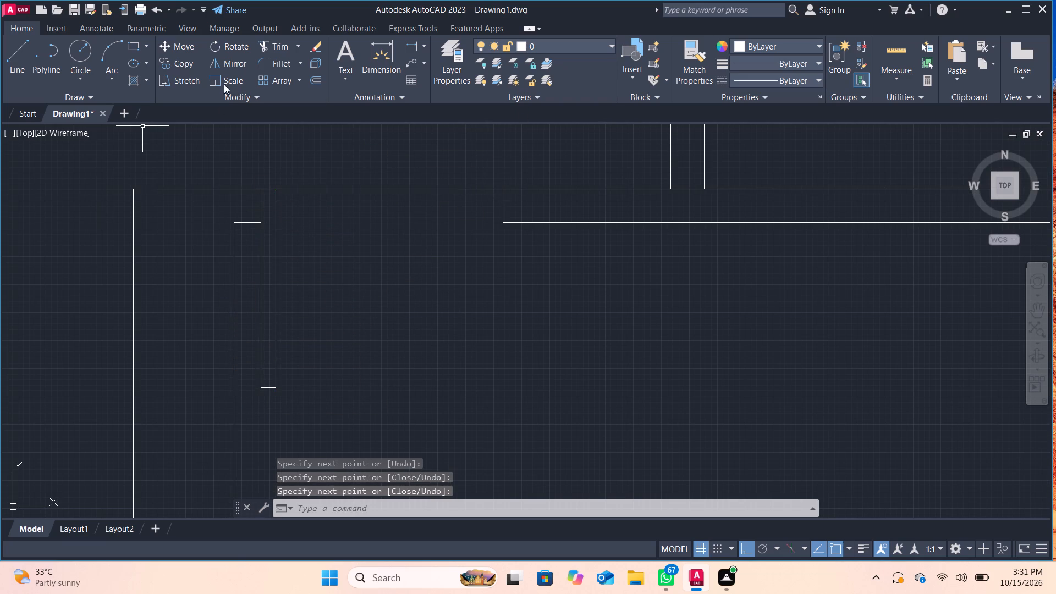
With Ortho off, draw a three-point swing arc from the leaf's lower right corner, bulging outward, to the right jamb's upper corner.
click(122, 54)
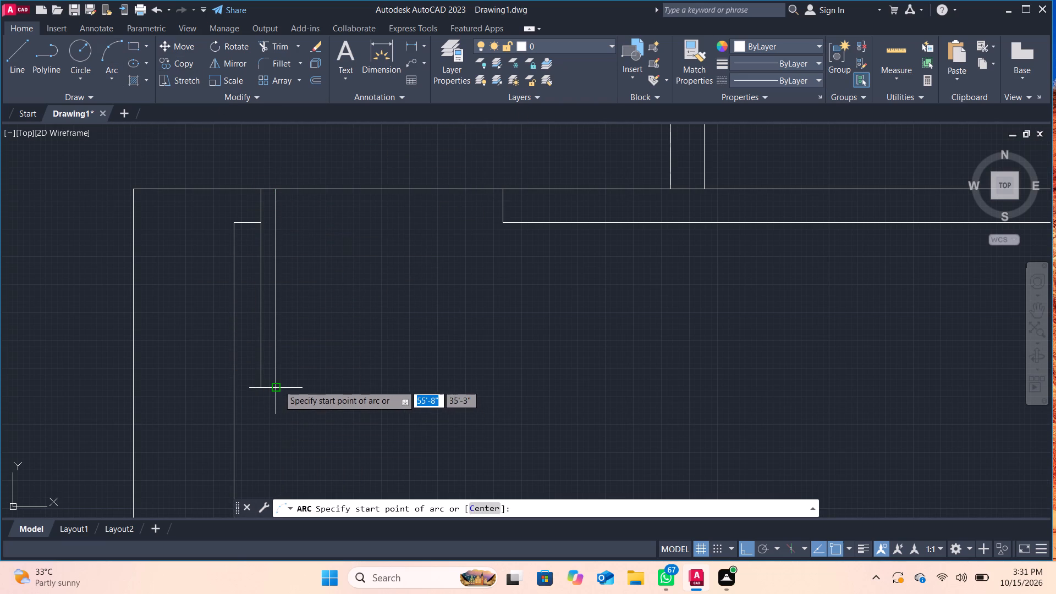
click(278, 385)
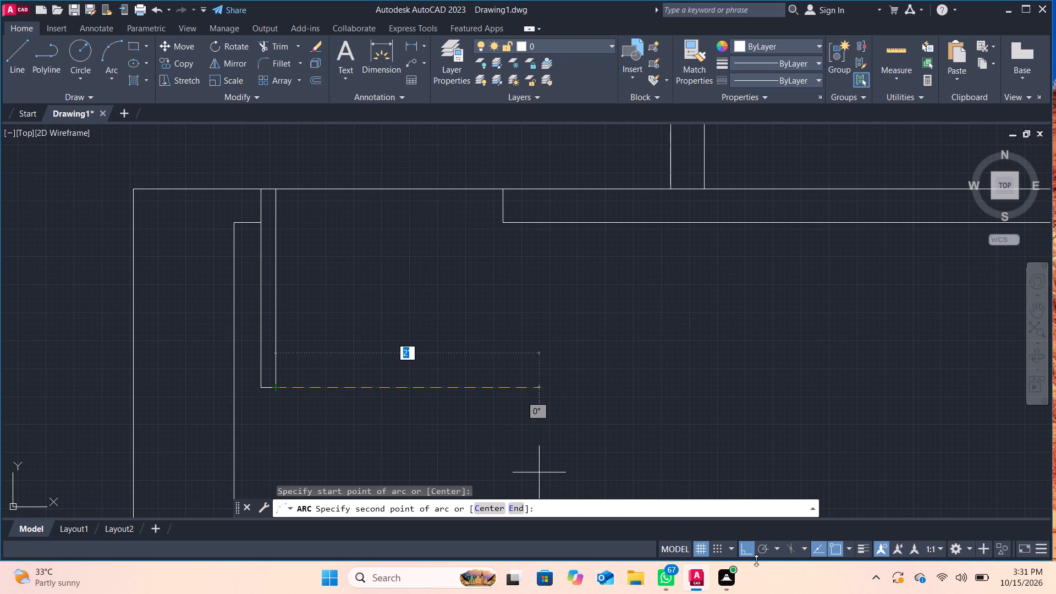
click(750, 553)
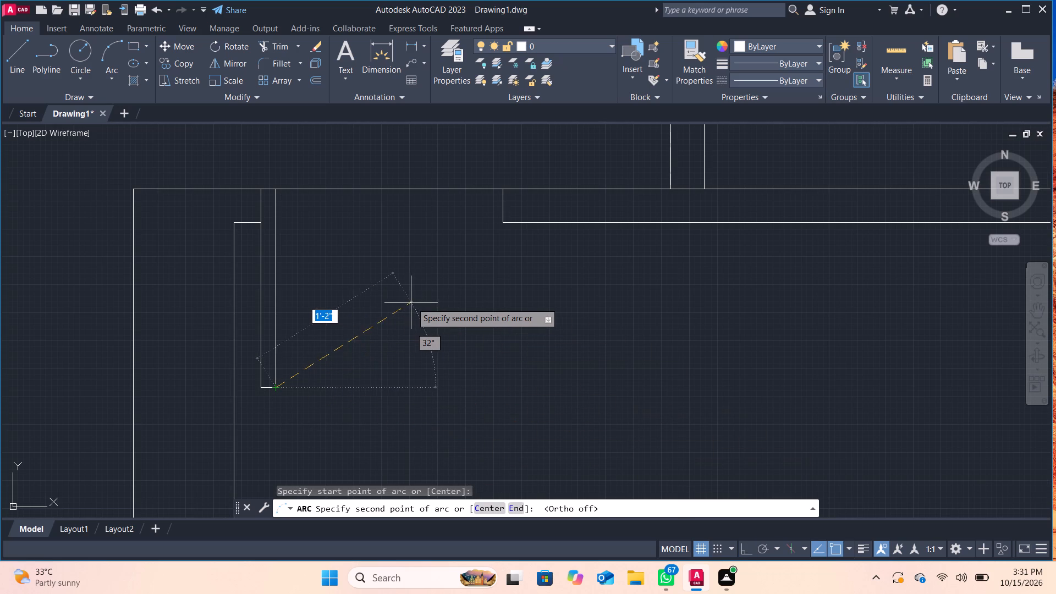
click(430, 312)
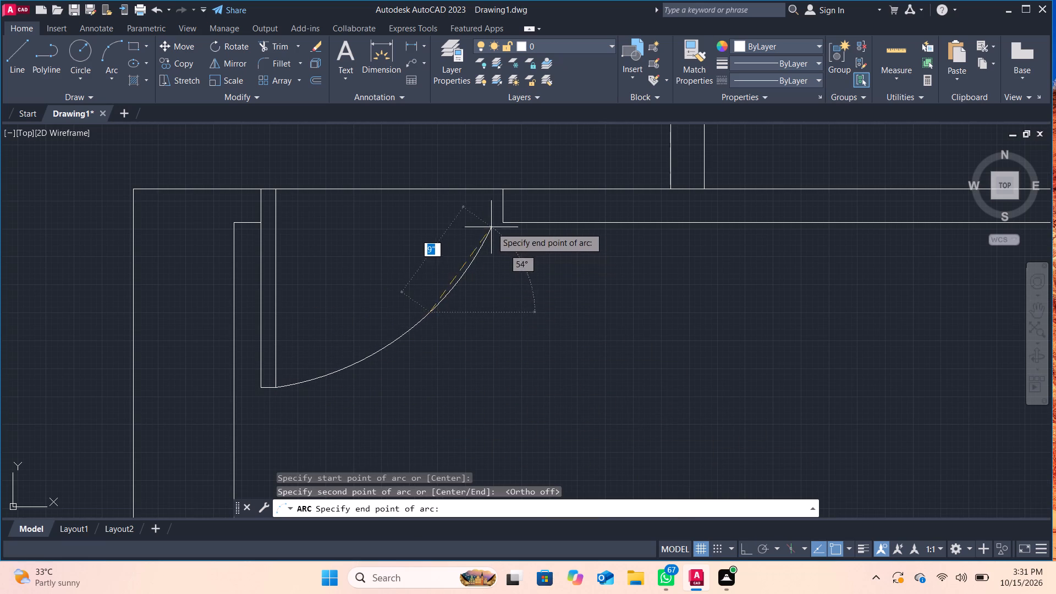
click(503, 193)
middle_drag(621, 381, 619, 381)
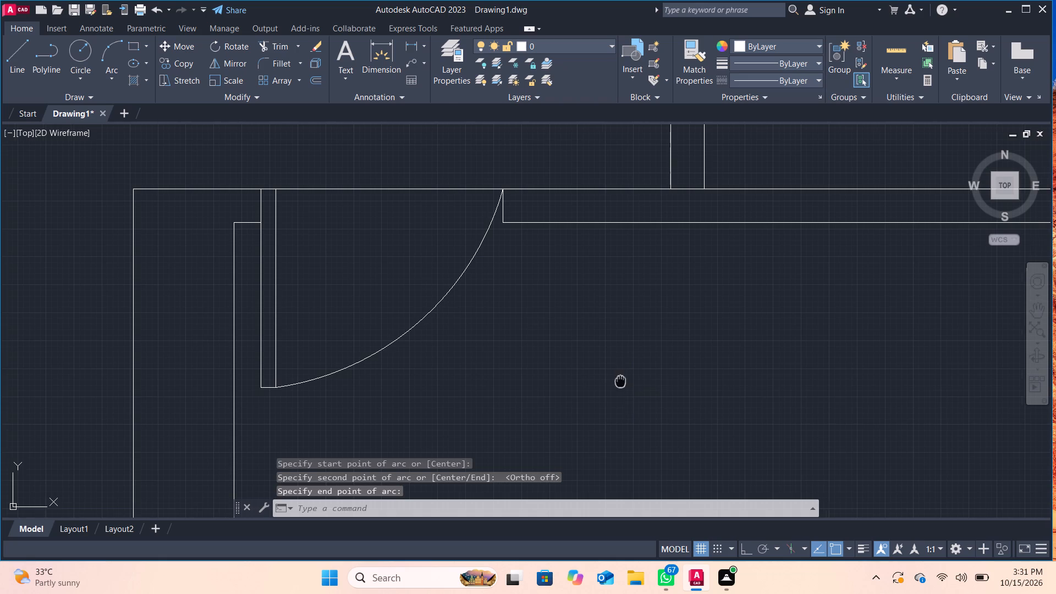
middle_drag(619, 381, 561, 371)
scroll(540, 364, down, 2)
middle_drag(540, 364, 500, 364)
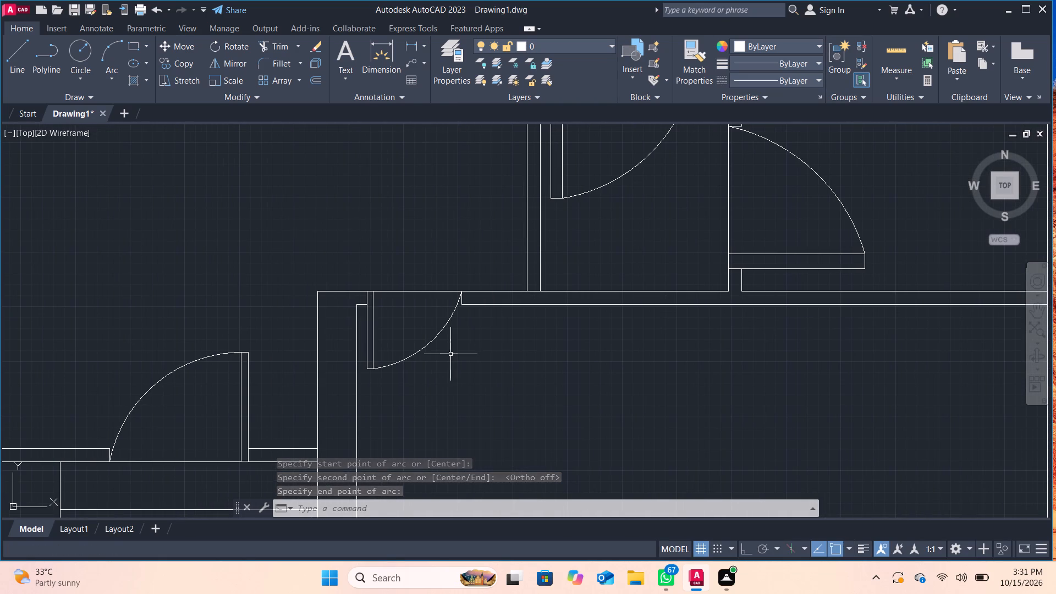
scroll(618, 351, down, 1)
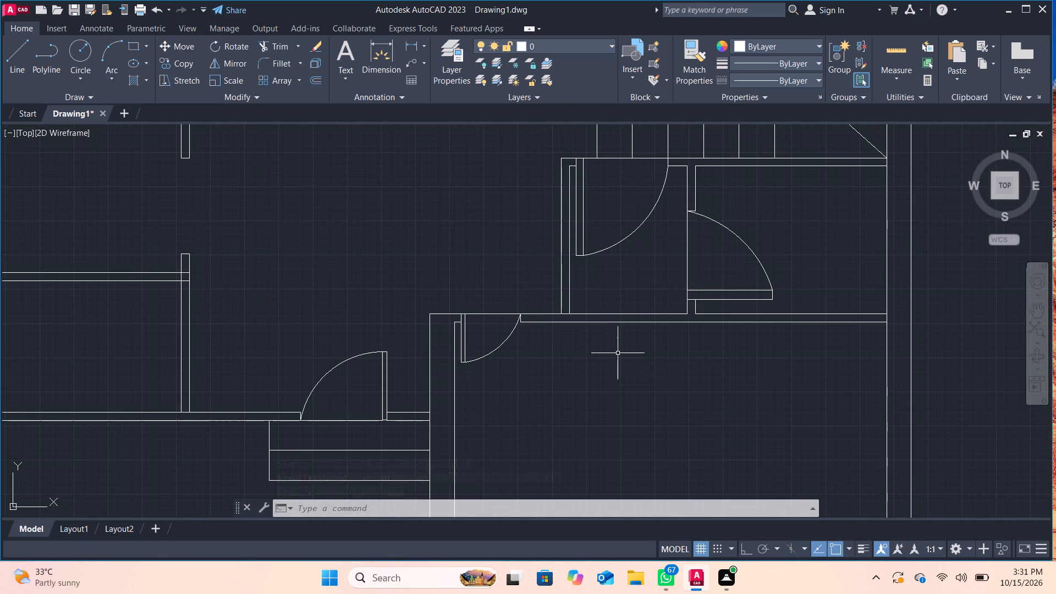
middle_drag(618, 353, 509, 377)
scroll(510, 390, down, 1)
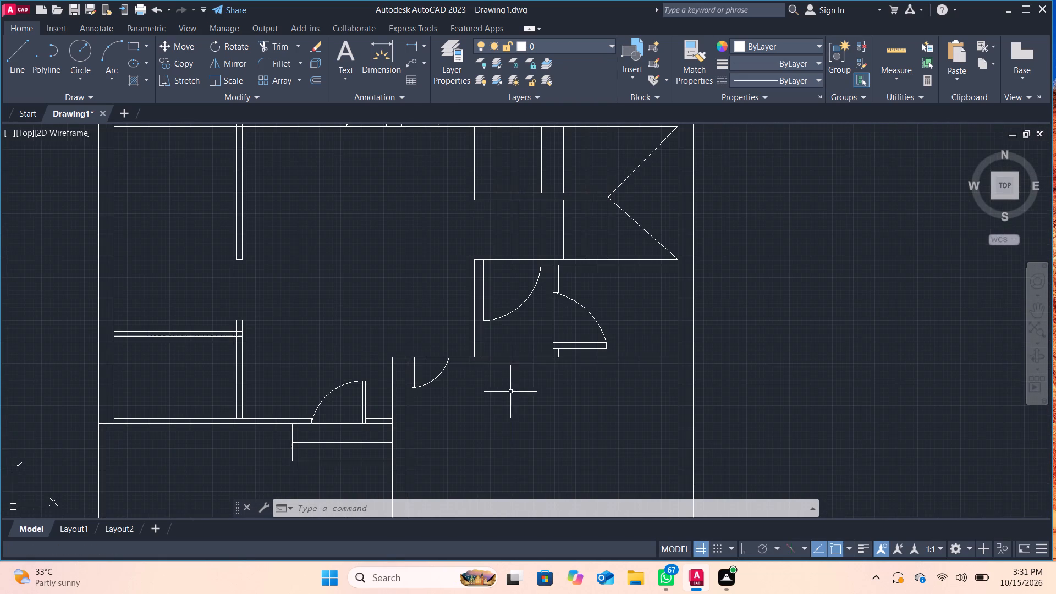
Trim the lower wall's upper face between the two lines of the small left room's vertical partition where they meet.
middle_drag(509, 416, 499, 339)
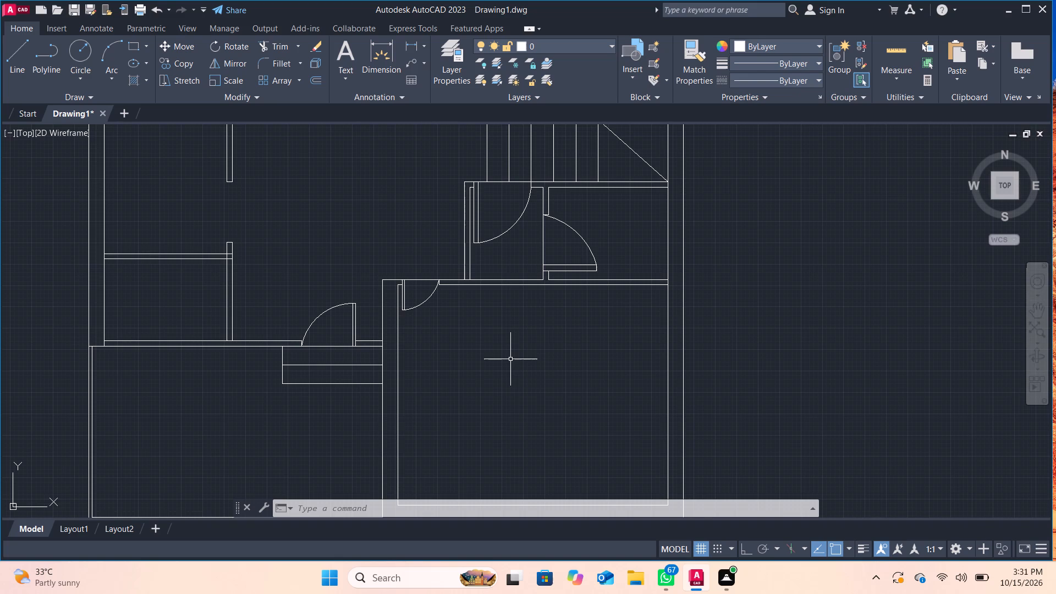
middle_drag(463, 364, 629, 371)
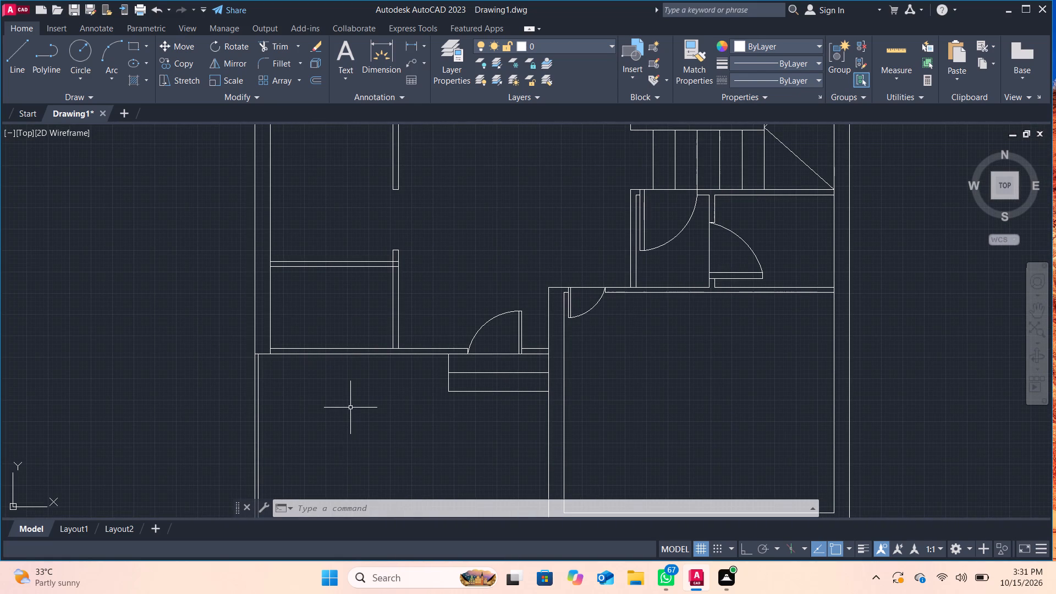
scroll(350, 406, up, 2)
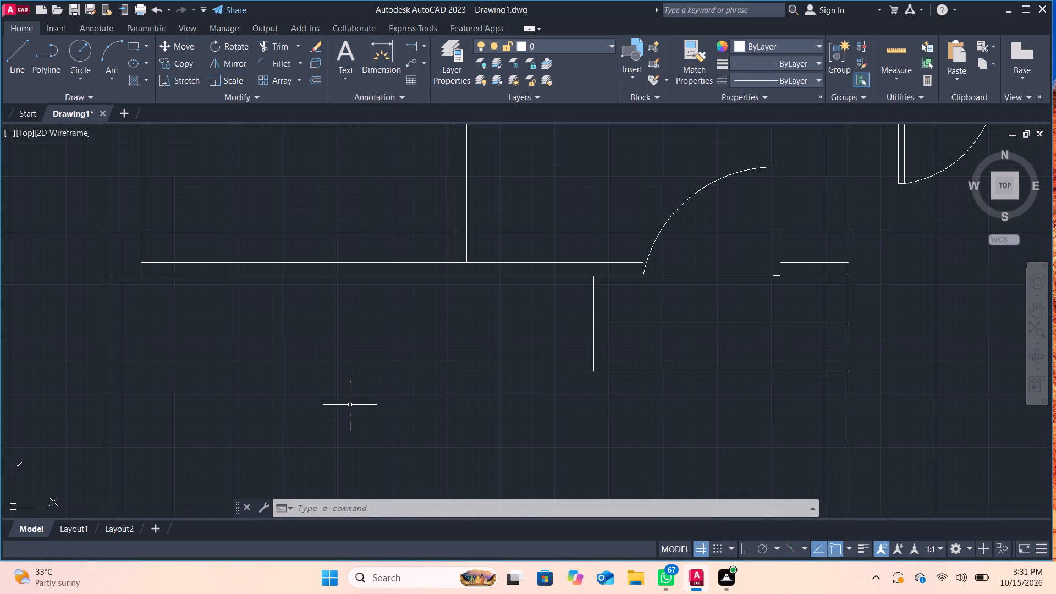
middle_drag(350, 405, 332, 463)
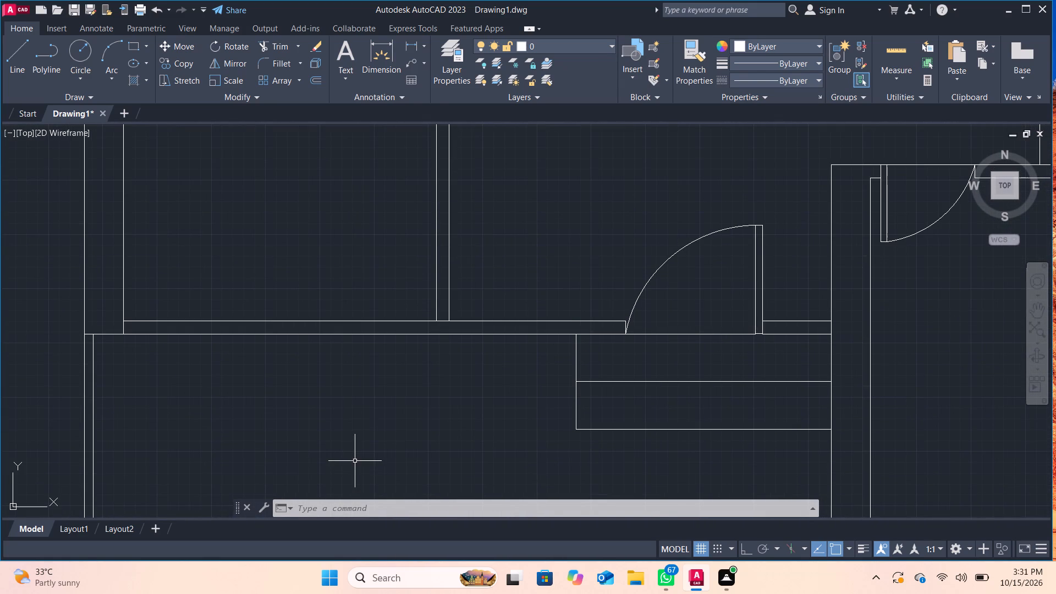
middle_drag(354, 460, 349, 480)
scroll(361, 416, up, 2)
middle_drag(360, 422, 339, 452)
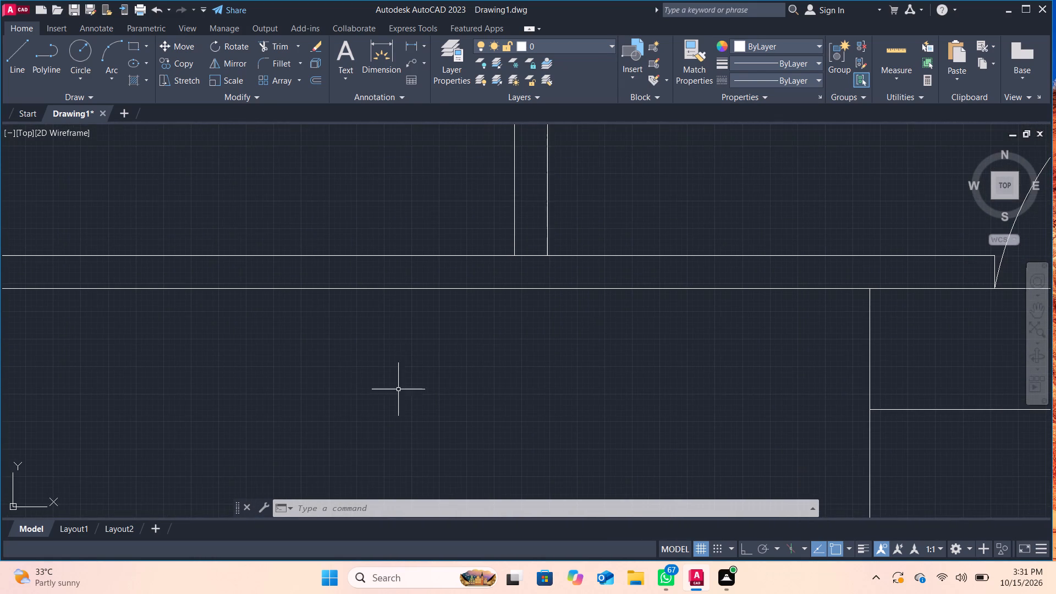
scroll(441, 376, down, 1)
middle_drag(446, 387, 420, 431)
scroll(402, 441, down, 1)
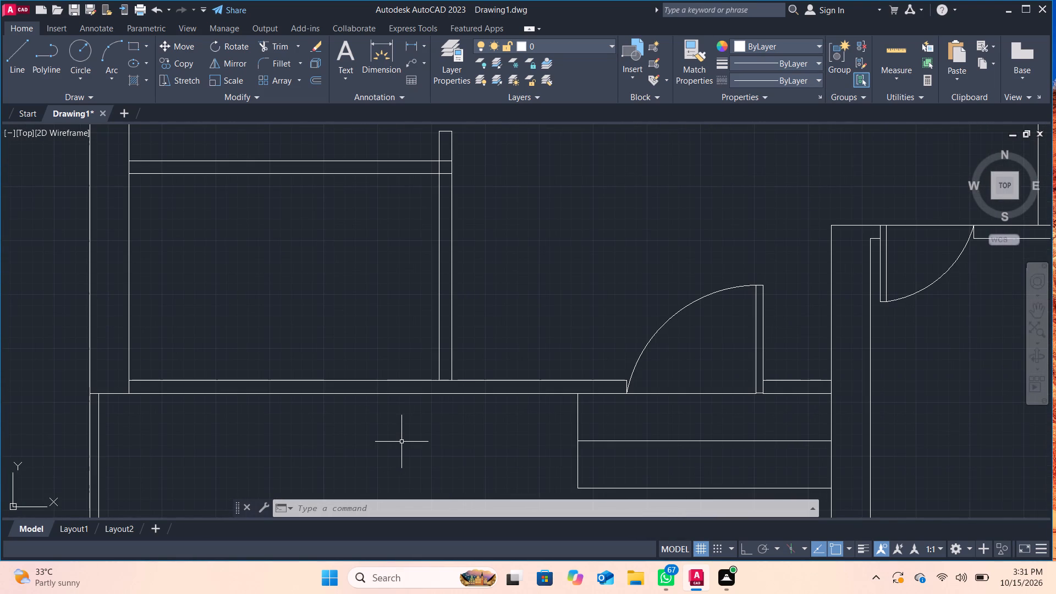
middle_drag(402, 433, 385, 451)
scroll(386, 433, up, 1)
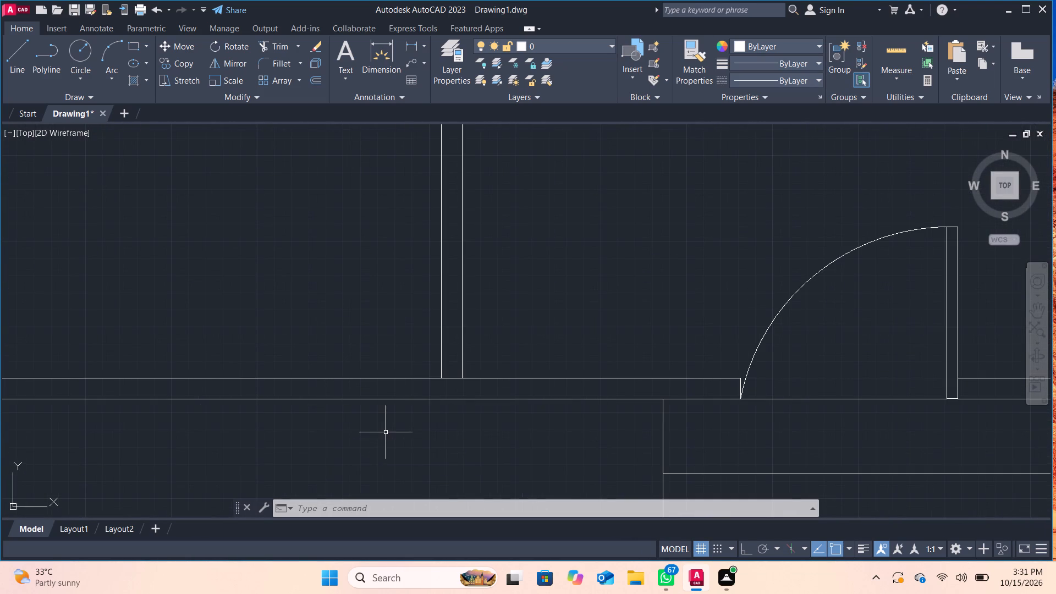
click(276, 53)
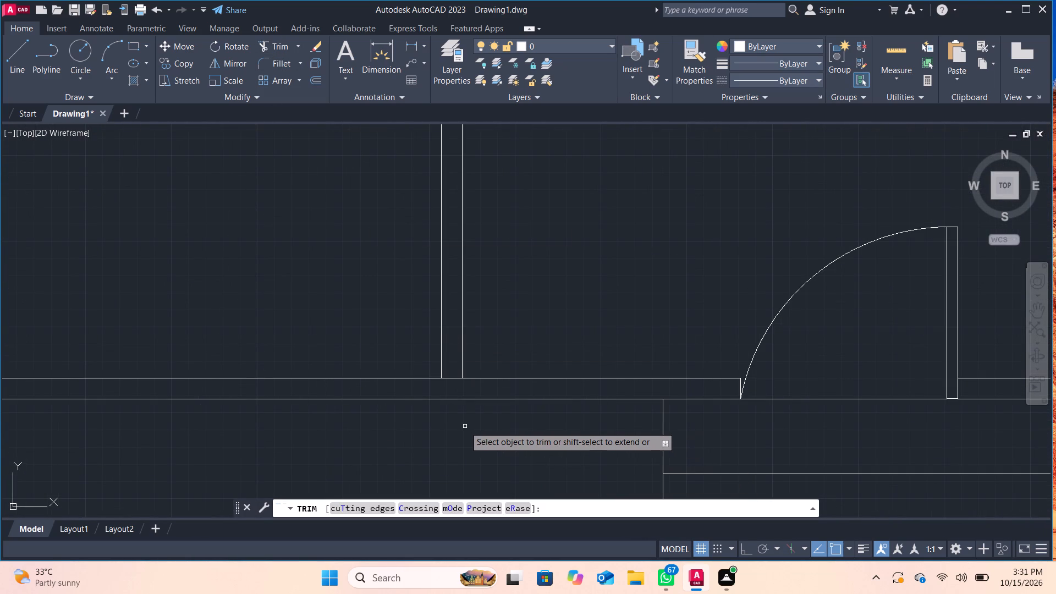
click(453, 377)
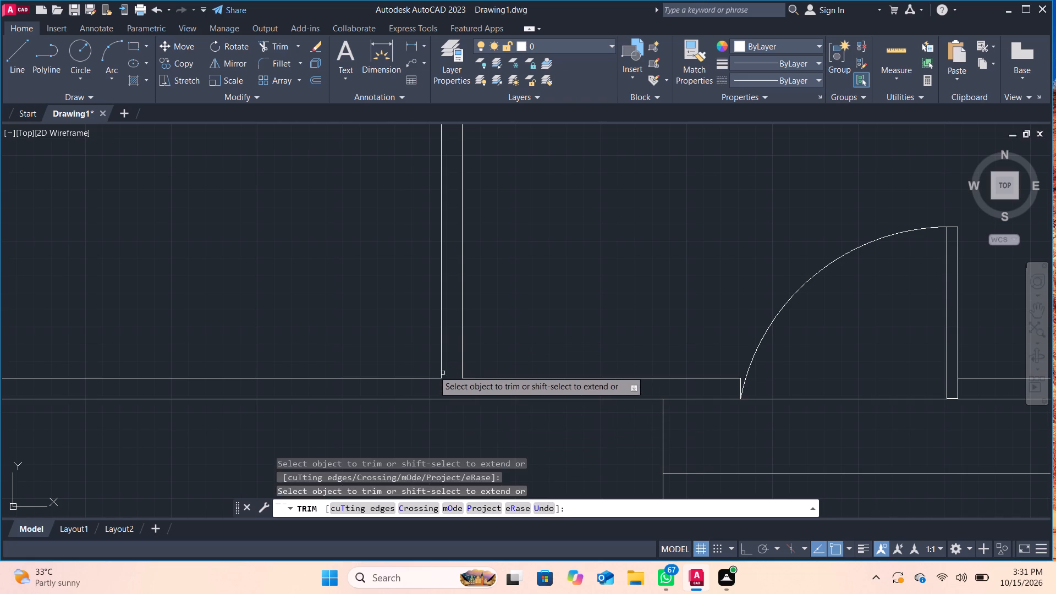
Draw a 3" jamb line across the vertical partition, roughly midway between the lower wall and the horizontal partition.
click(21, 65)
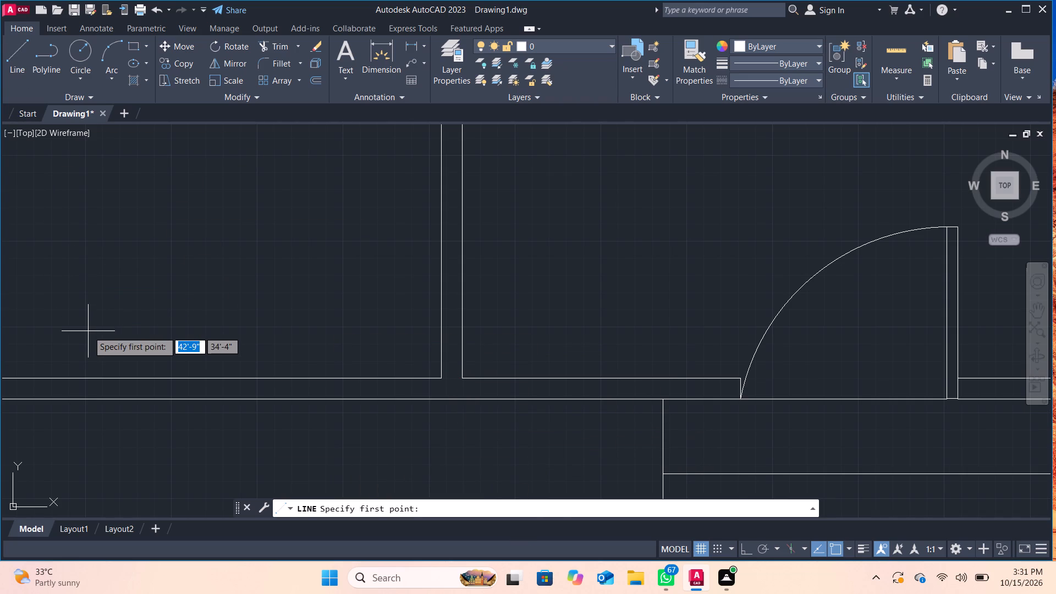
scroll(88, 331, down, 2)
middle_drag(160, 305, 144, 368)
scroll(207, 373, up, 2)
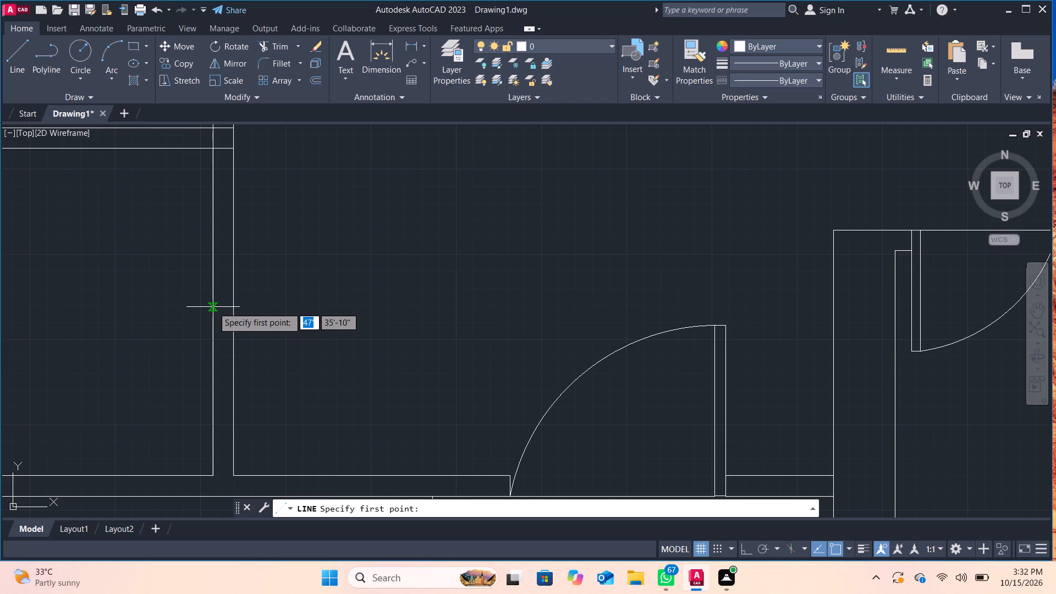
click(213, 307)
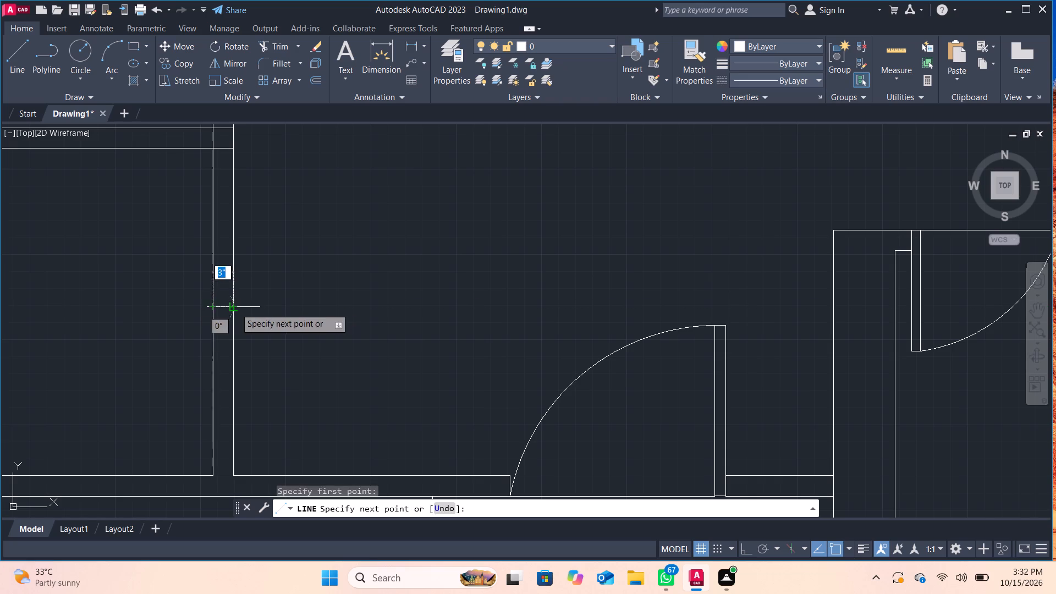
click(238, 309)
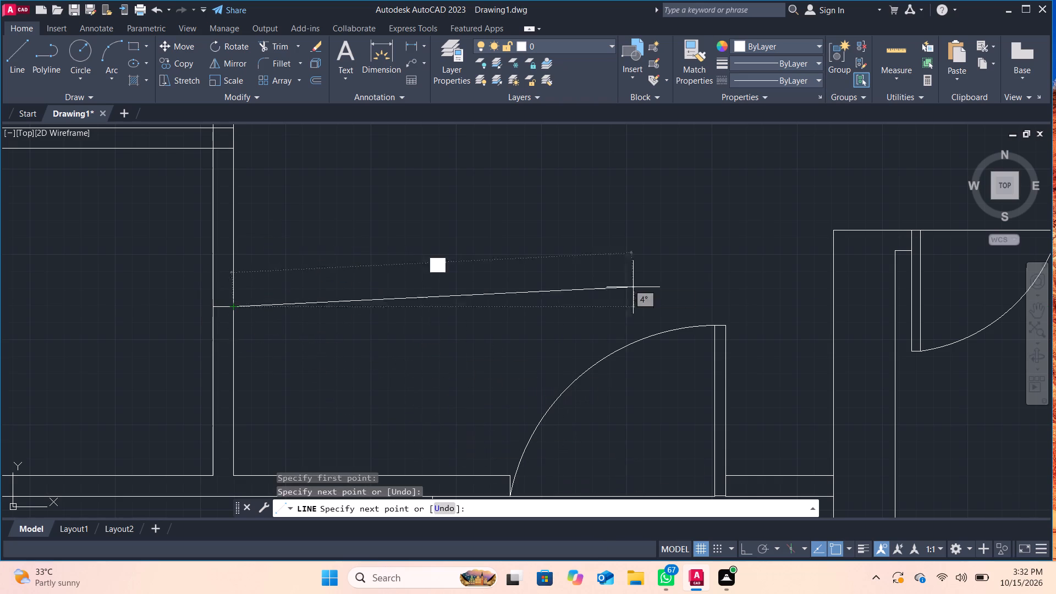
key(Return)
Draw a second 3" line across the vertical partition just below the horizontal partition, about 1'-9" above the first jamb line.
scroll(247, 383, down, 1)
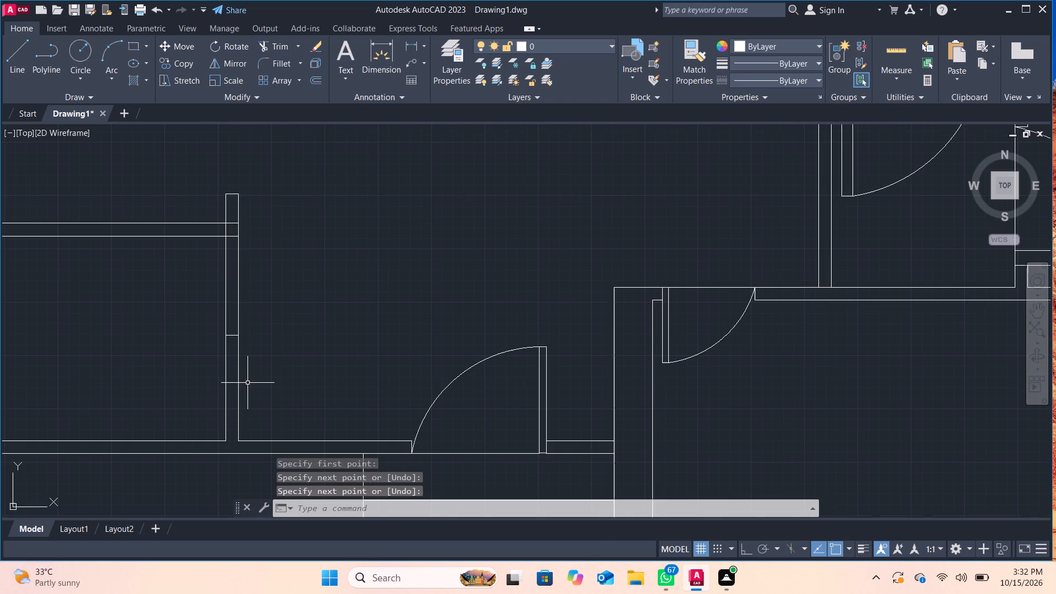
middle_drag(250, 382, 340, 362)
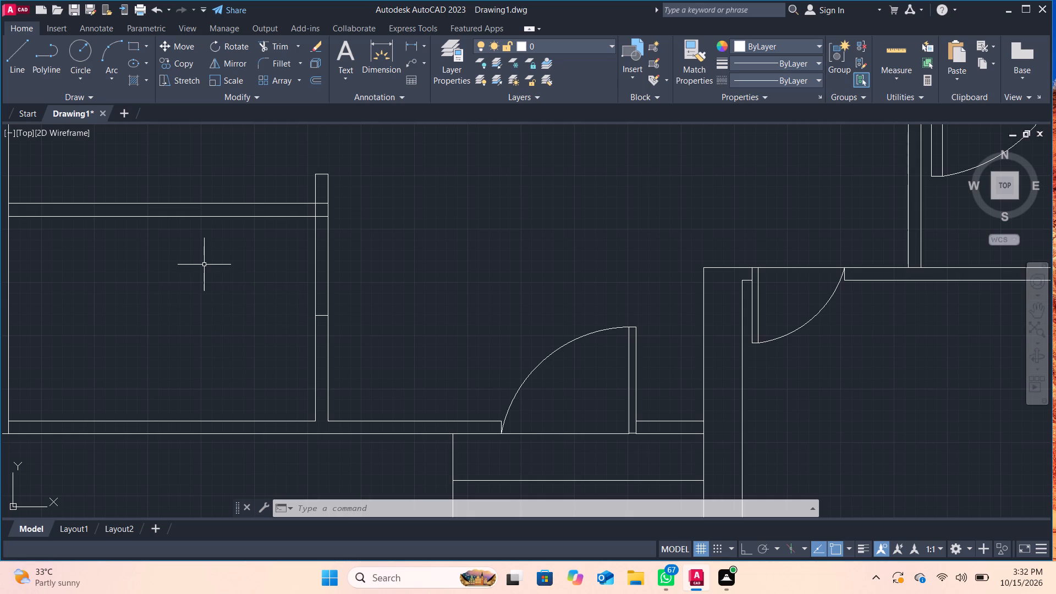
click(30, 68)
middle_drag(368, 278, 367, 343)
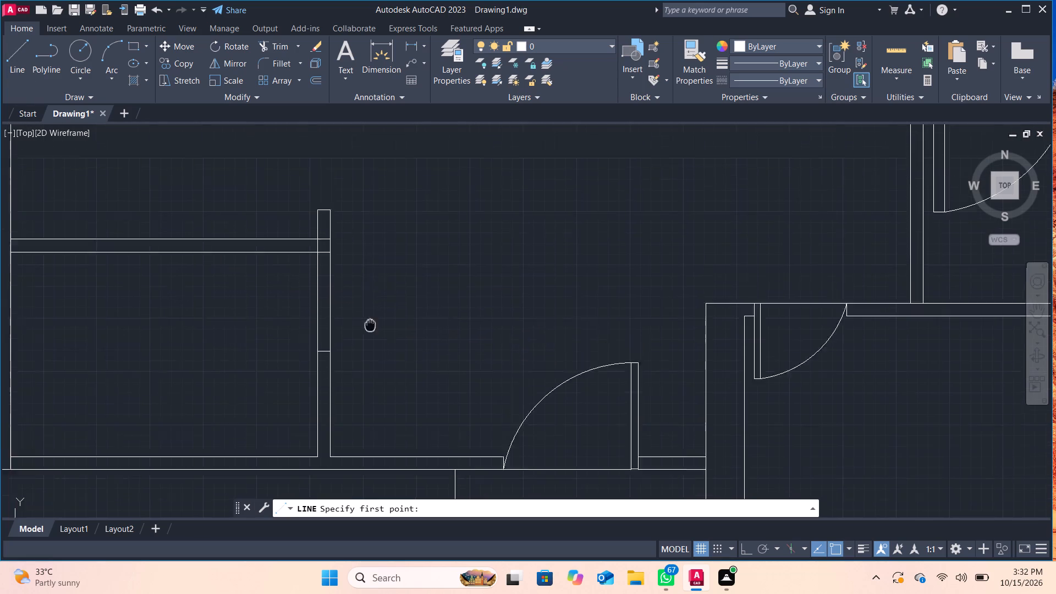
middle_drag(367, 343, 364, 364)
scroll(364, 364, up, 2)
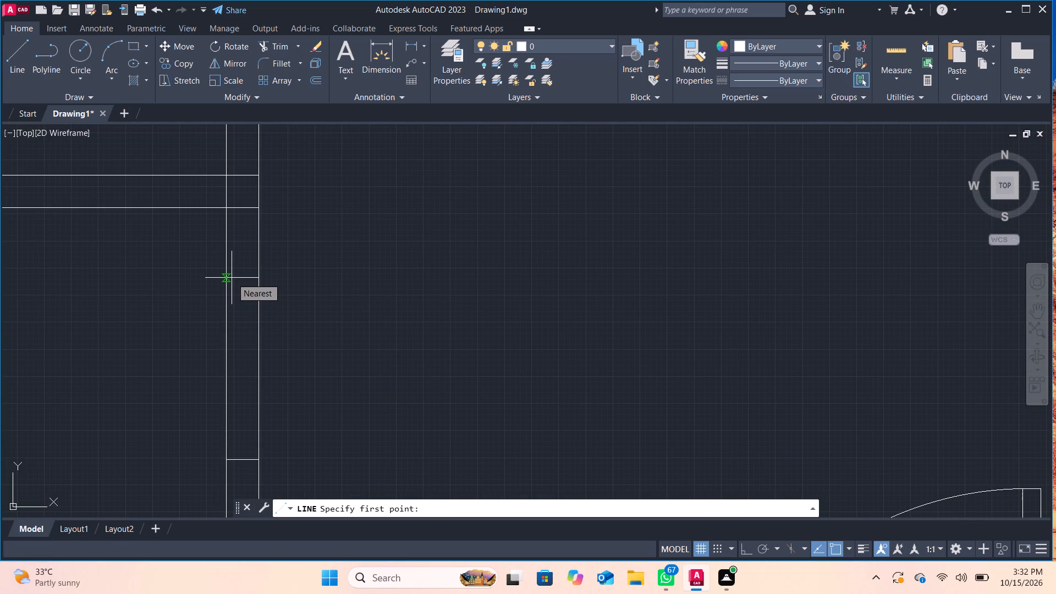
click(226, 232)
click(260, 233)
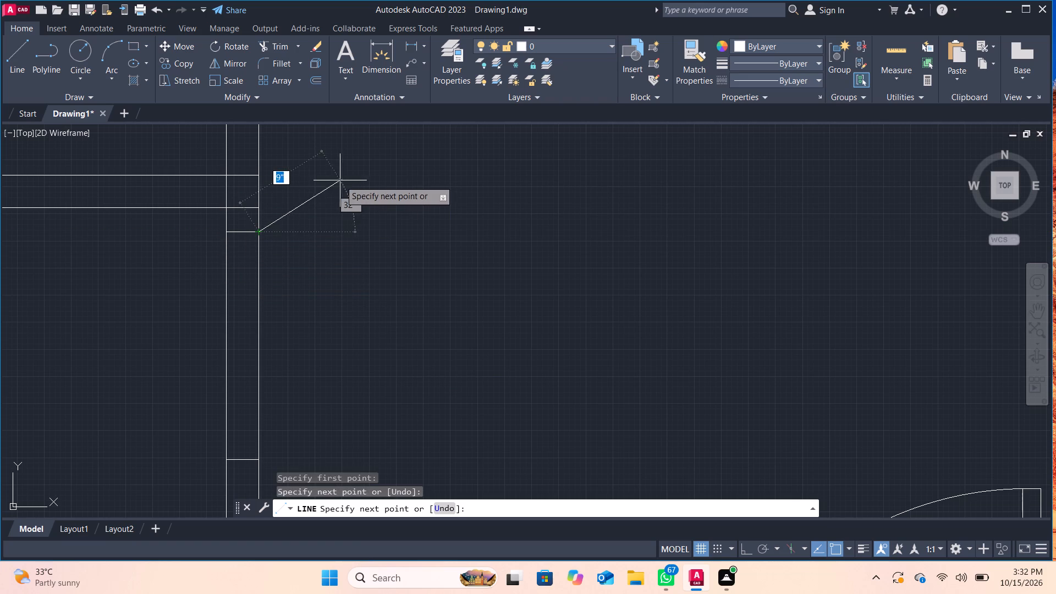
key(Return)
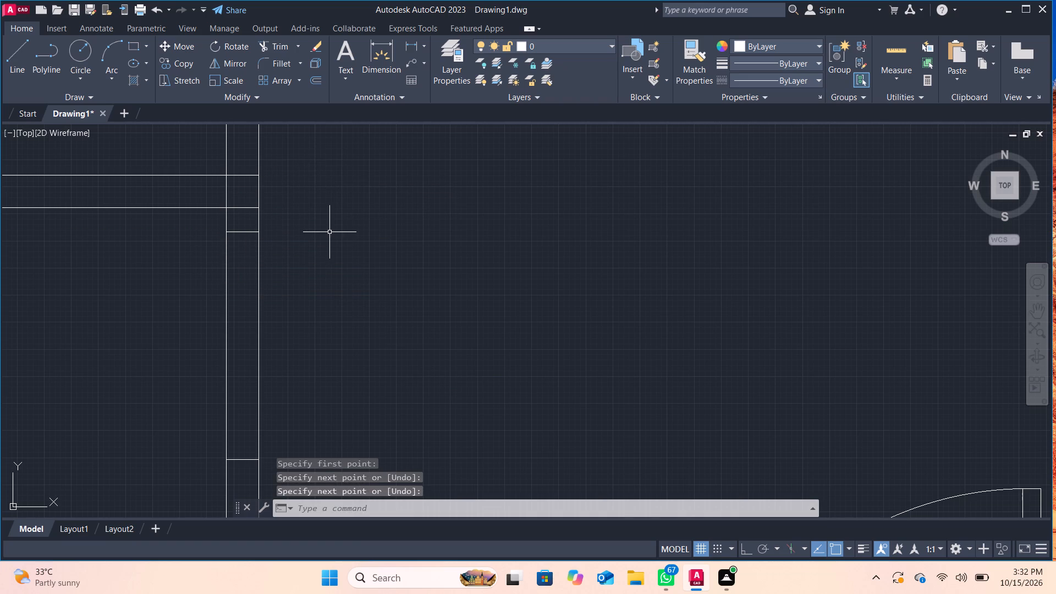
Clean up the junction by trimming the horizontal partition's lines inside the vertical partition and the vertical face between them.
click(269, 47)
click(244, 211)
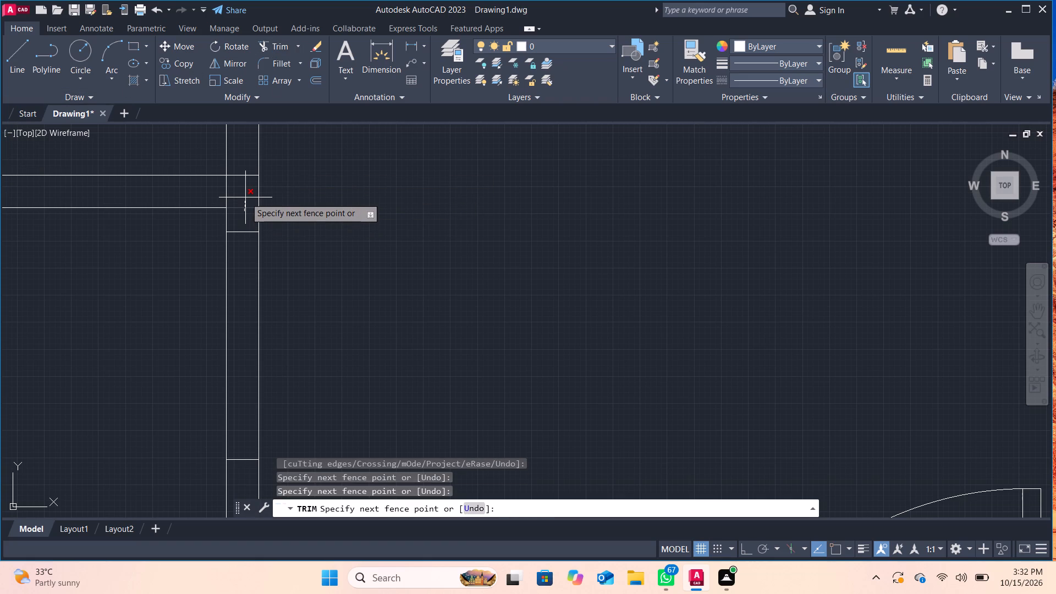
click(245, 197)
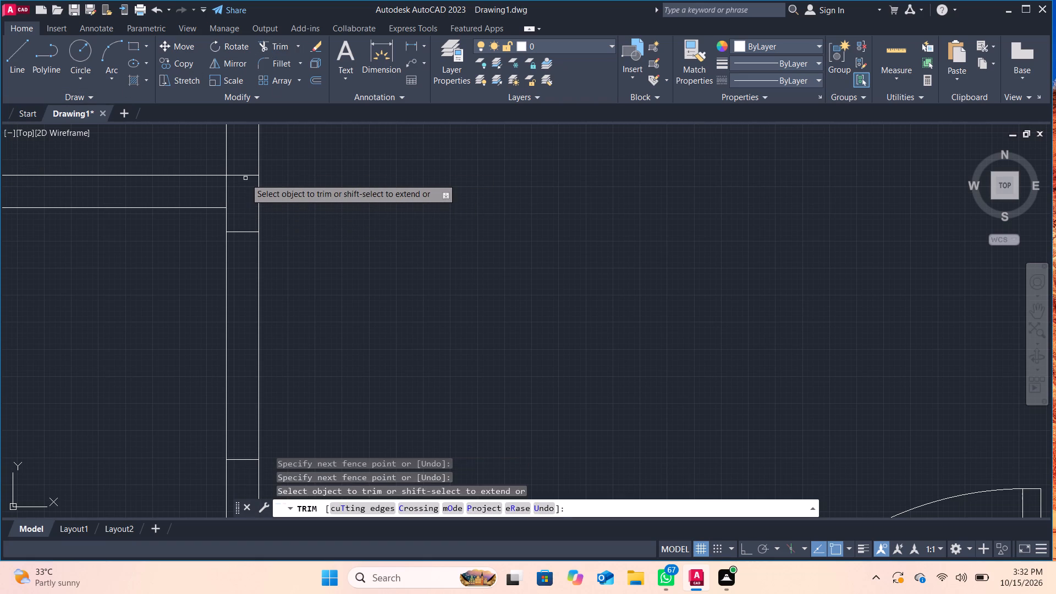
click(245, 176)
click(229, 190)
click(217, 187)
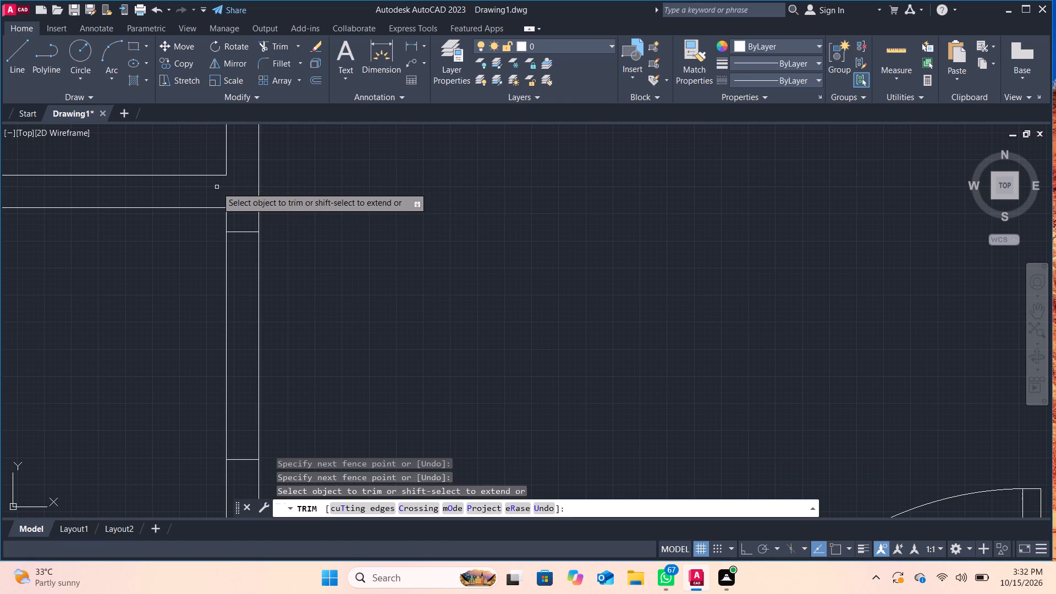
scroll(233, 195, down, 1)
middle_drag(233, 195, 233, 233)
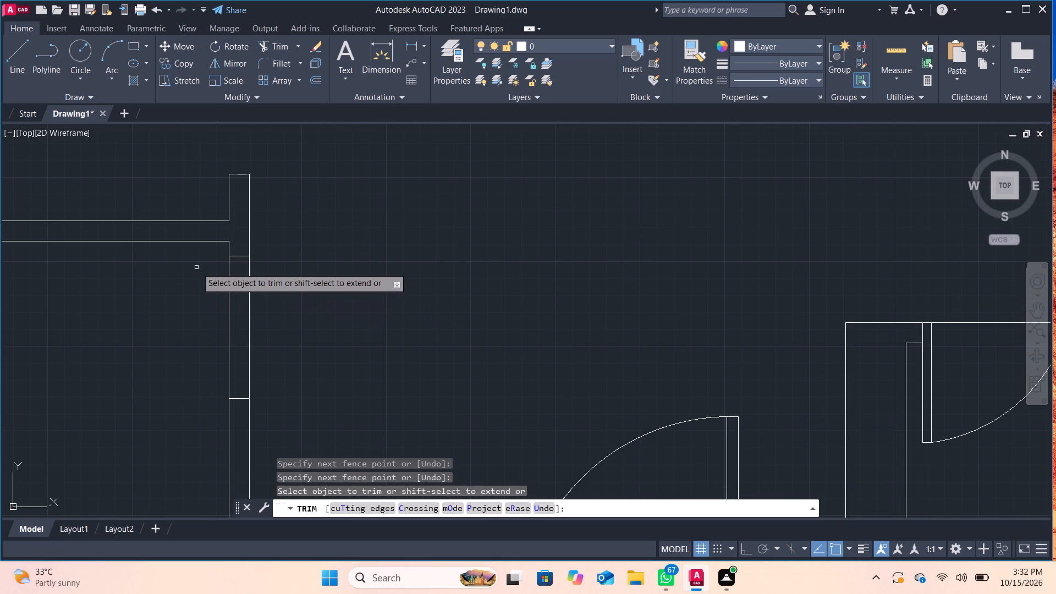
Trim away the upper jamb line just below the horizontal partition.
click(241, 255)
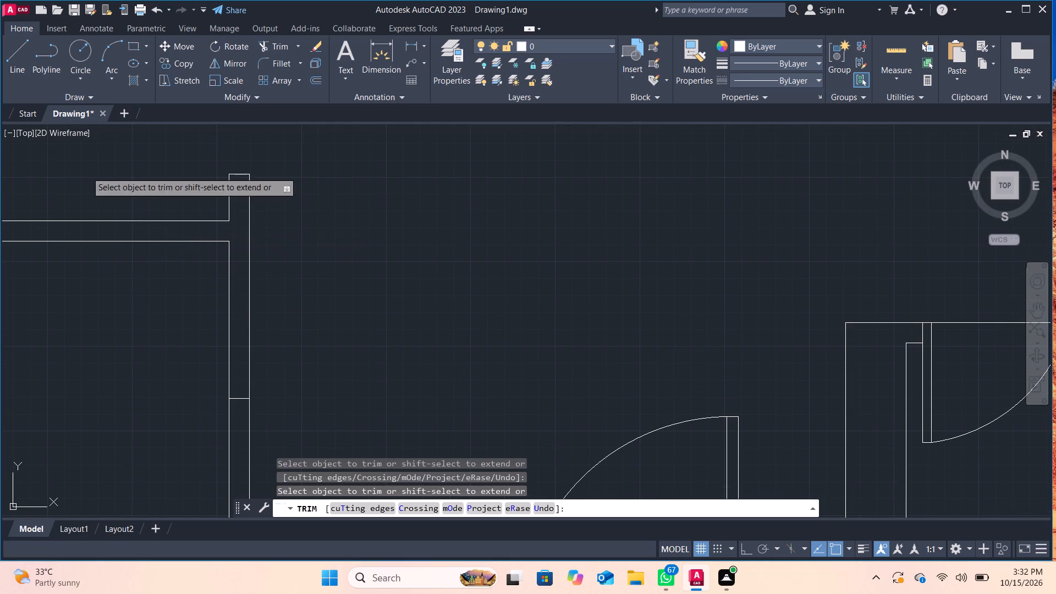
Draw a 3" upper jamb line across the vertical partition, about 1'-5" above the lower jamb line.
click(8, 48)
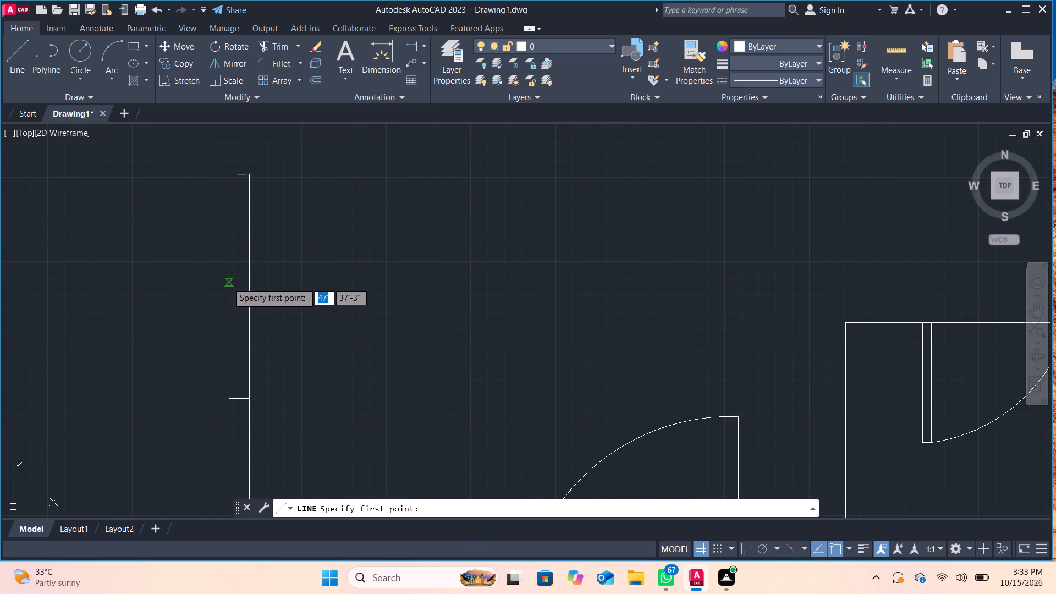
click(228, 282)
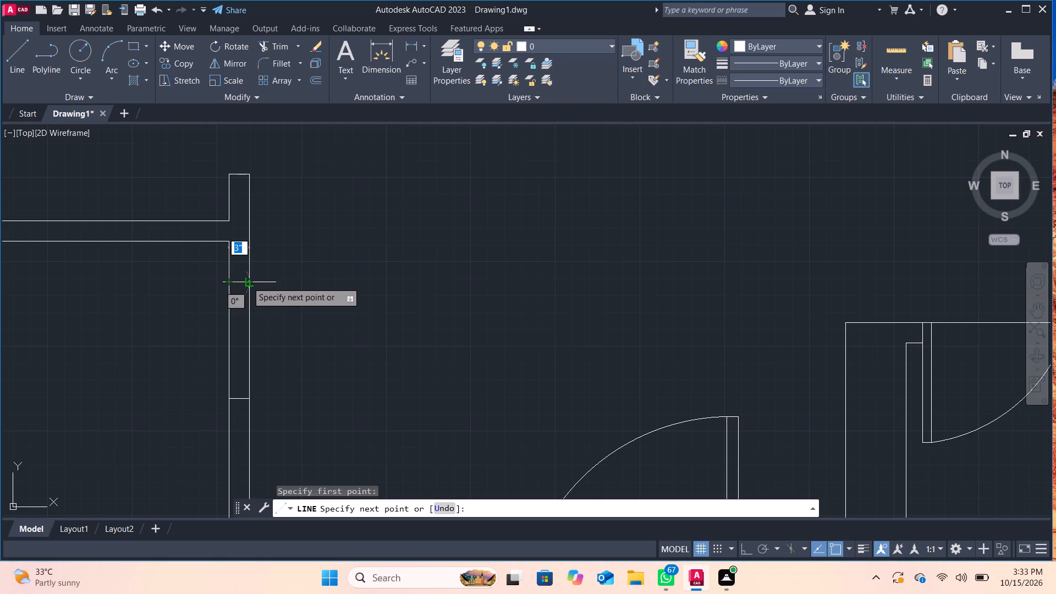
click(247, 282)
key(Return)
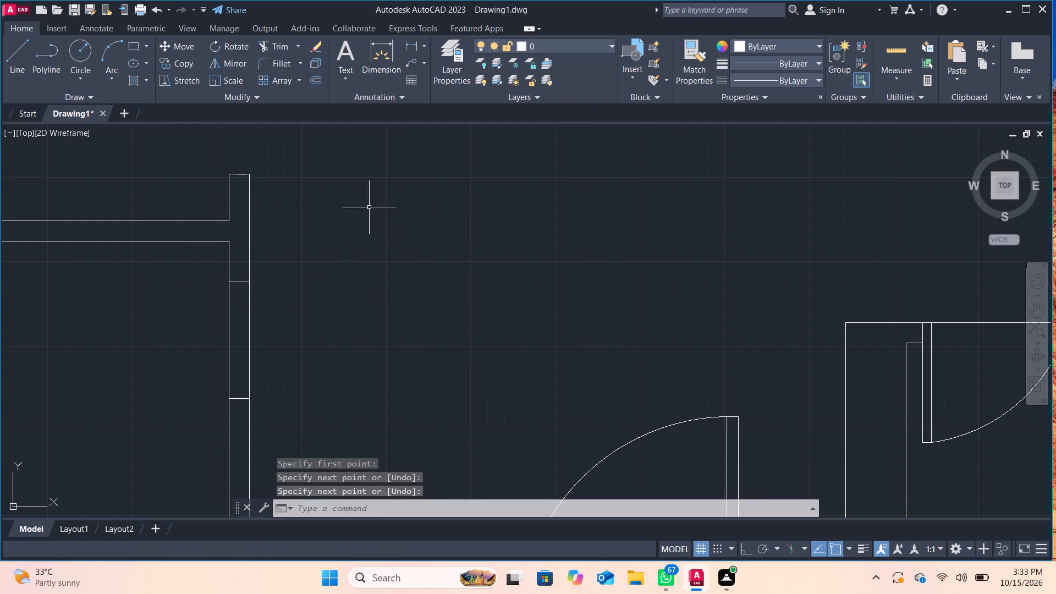
Trim both faces of the vertical partition between the two jamb lines to form the small room's door opening.
scroll(294, 318, down, 1)
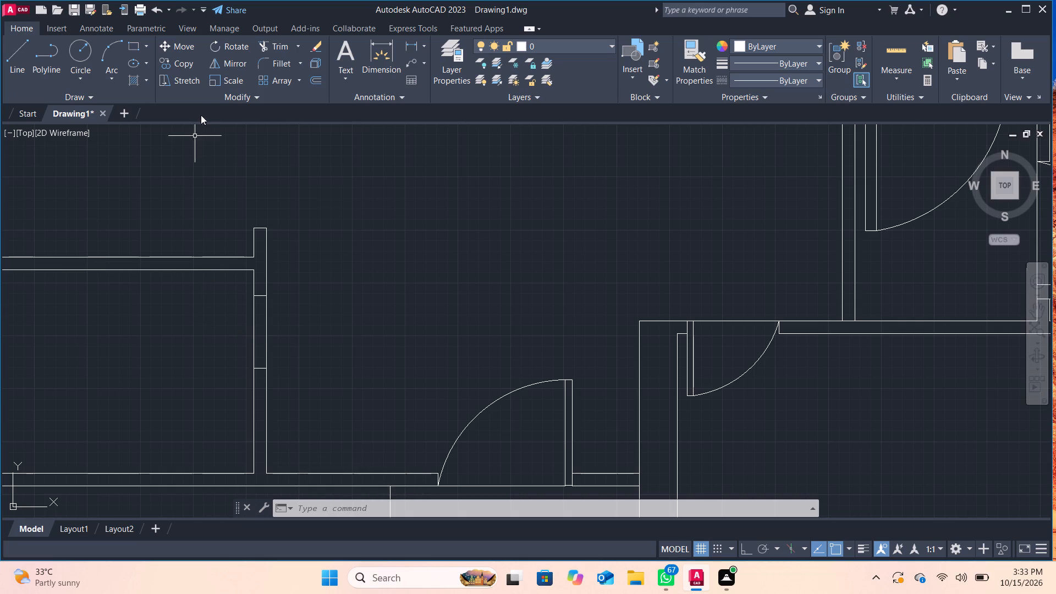
click(278, 52)
drag(278, 325, 222, 328)
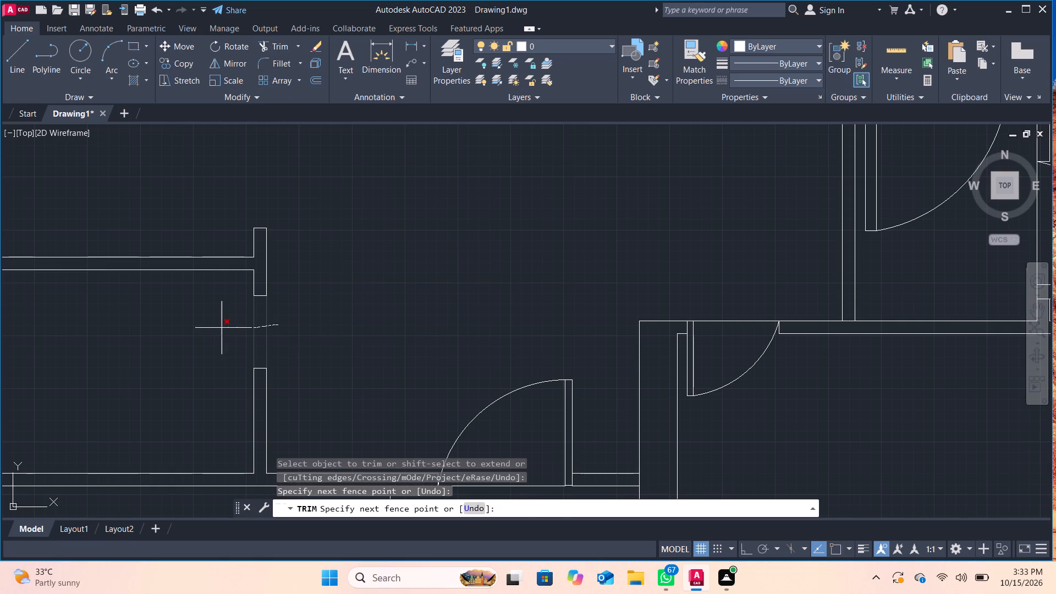
drag(222, 328, 221, 328)
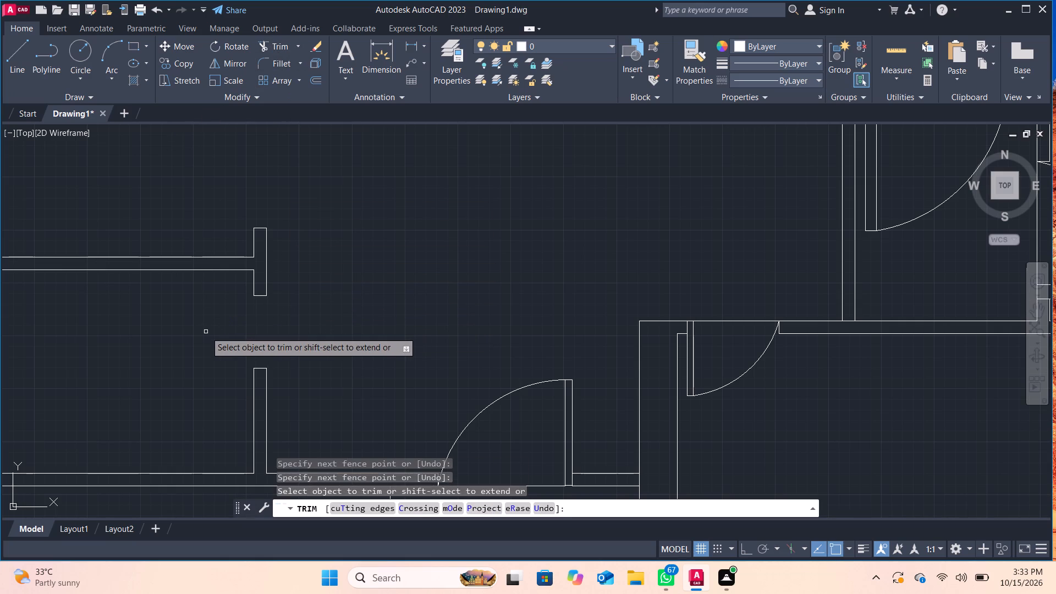
Draw a door leaf about 2'-4" long and 2" thick from the small room opening's upper jamb into the room.
click(12, 57)
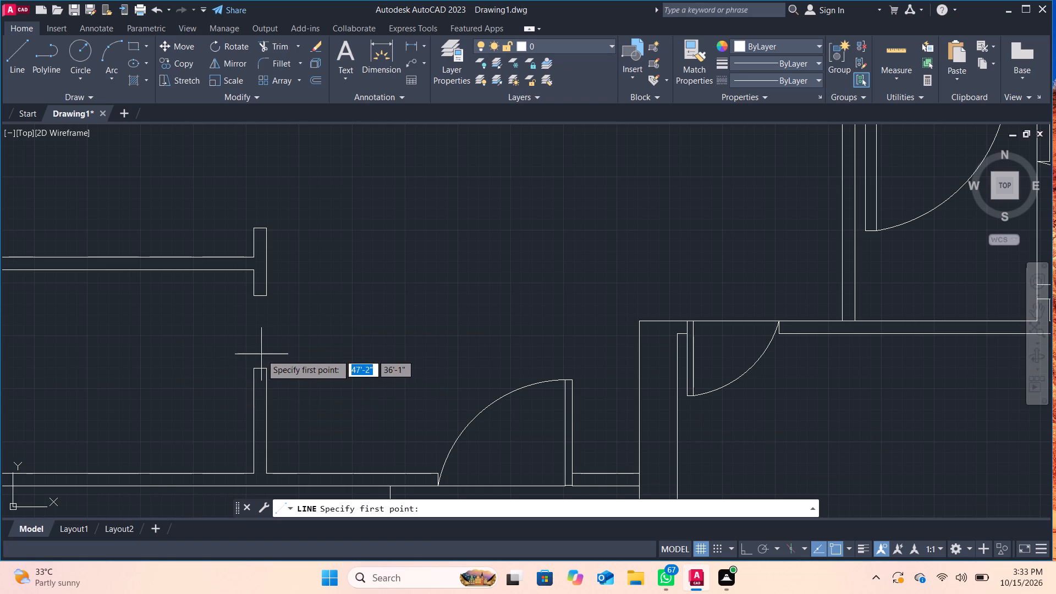
middle_drag(261, 344, 346, 338)
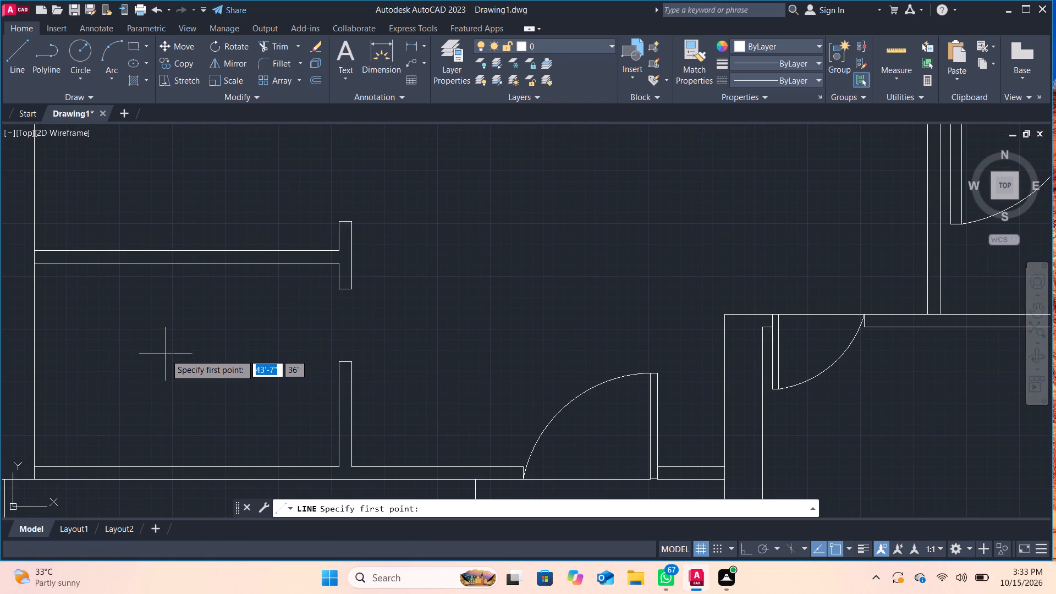
click(354, 292)
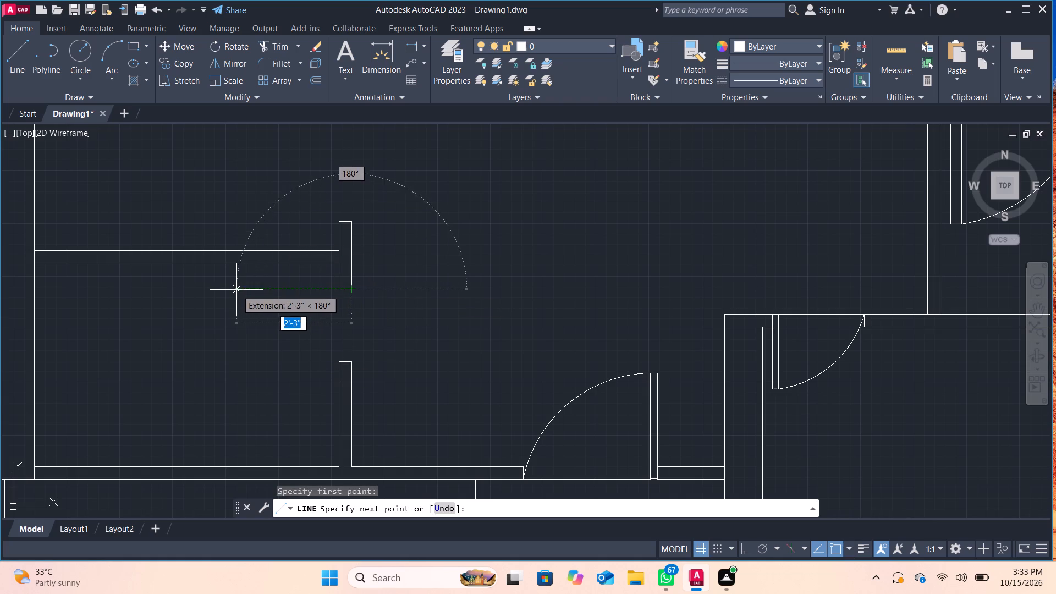
click(233, 291)
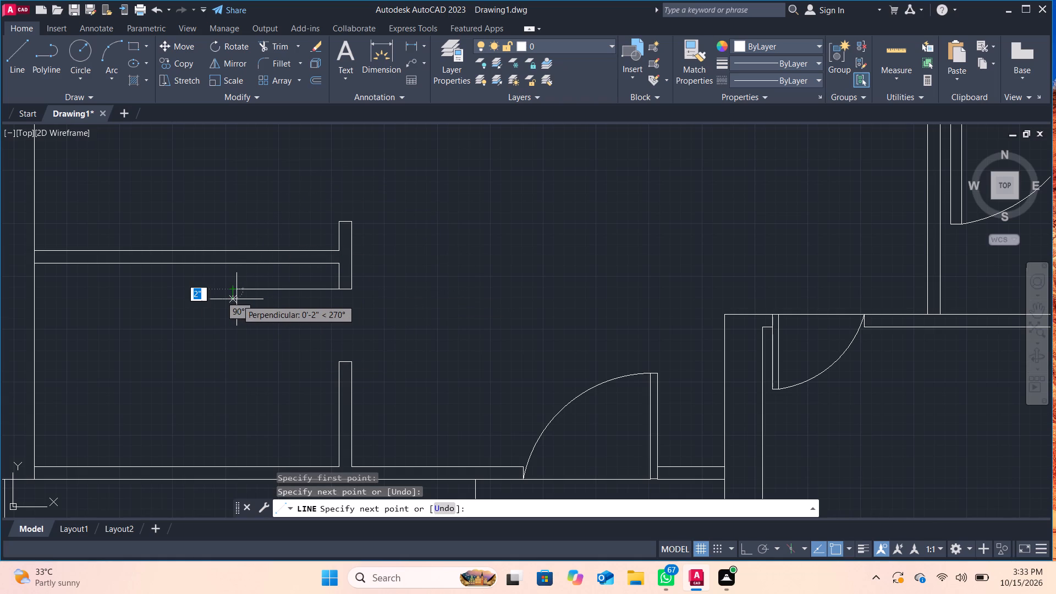
click(235, 298)
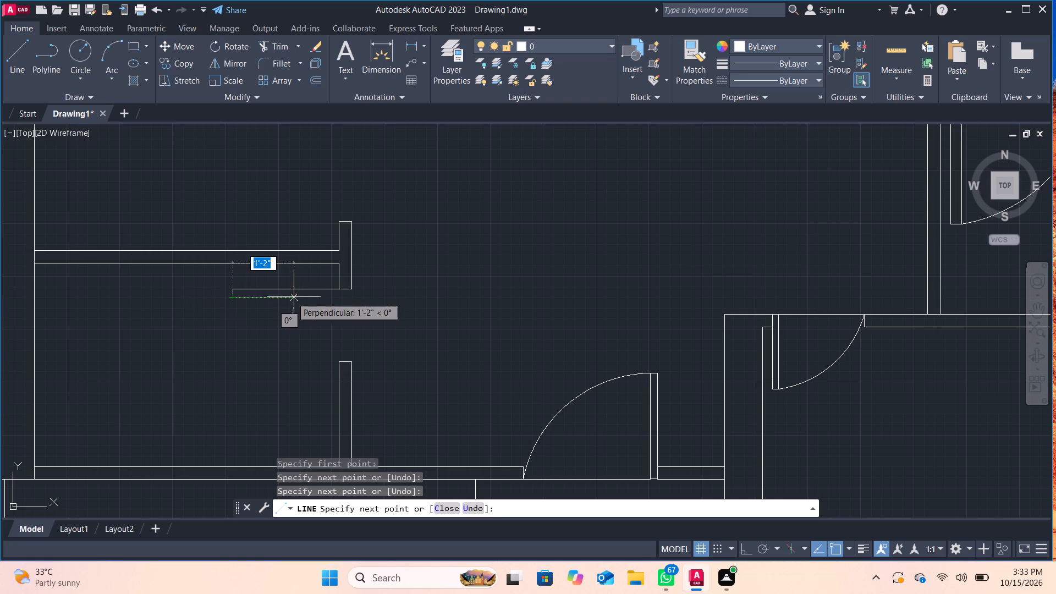
click(351, 298)
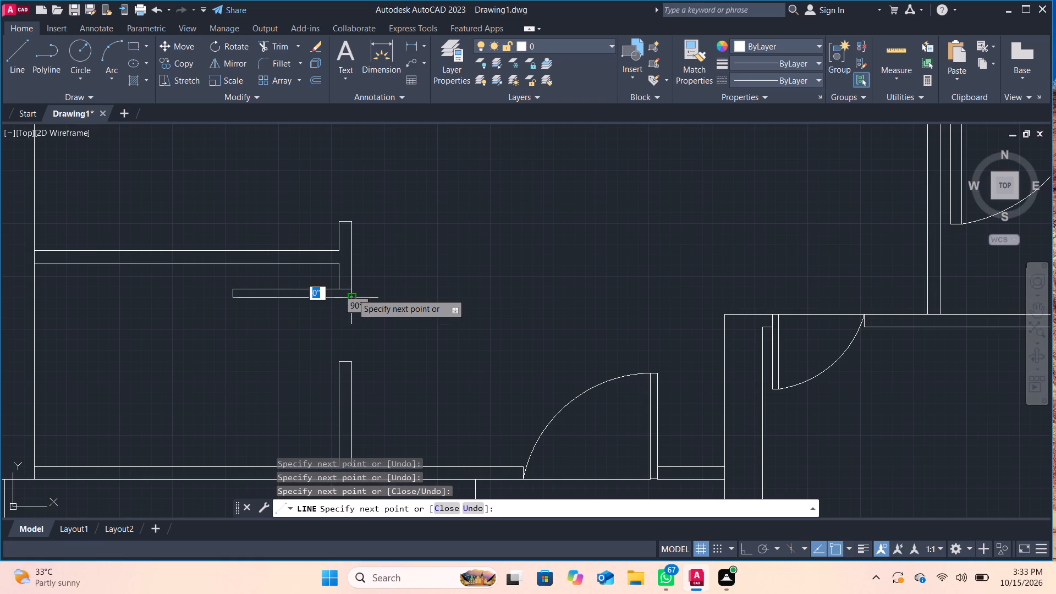
click(352, 287)
key(Return)
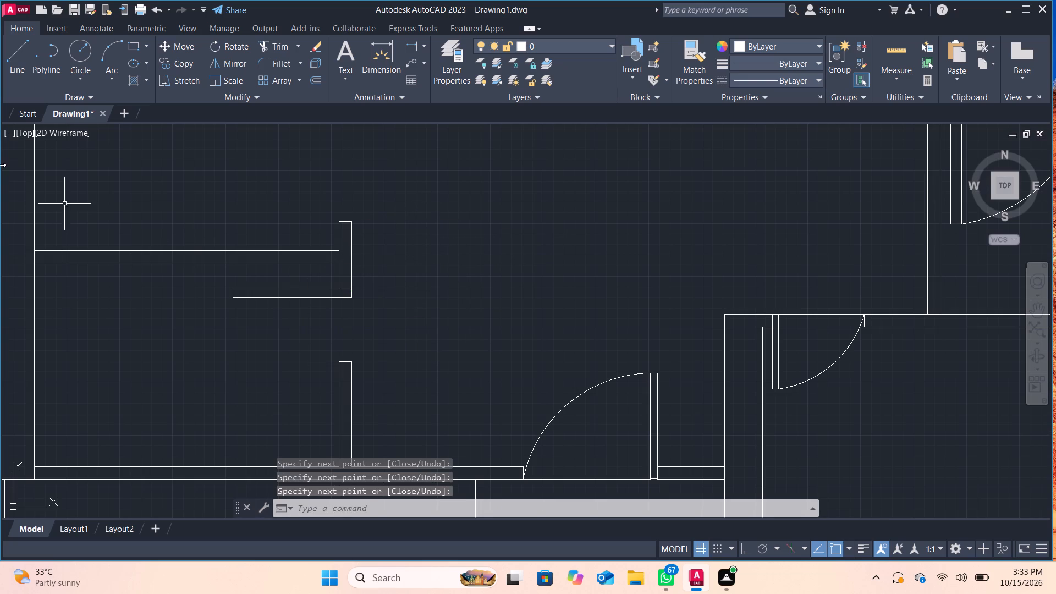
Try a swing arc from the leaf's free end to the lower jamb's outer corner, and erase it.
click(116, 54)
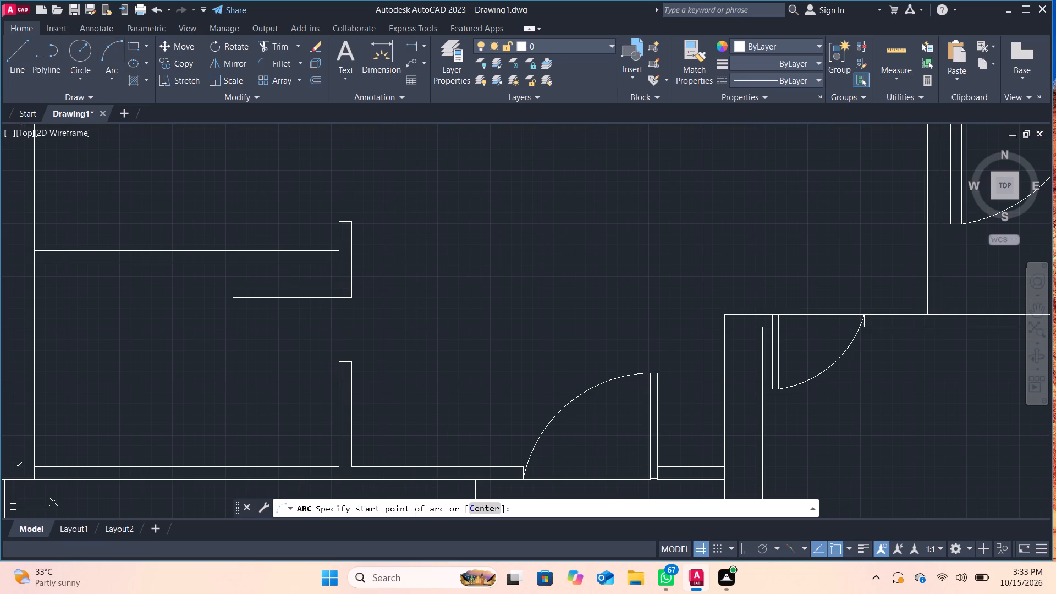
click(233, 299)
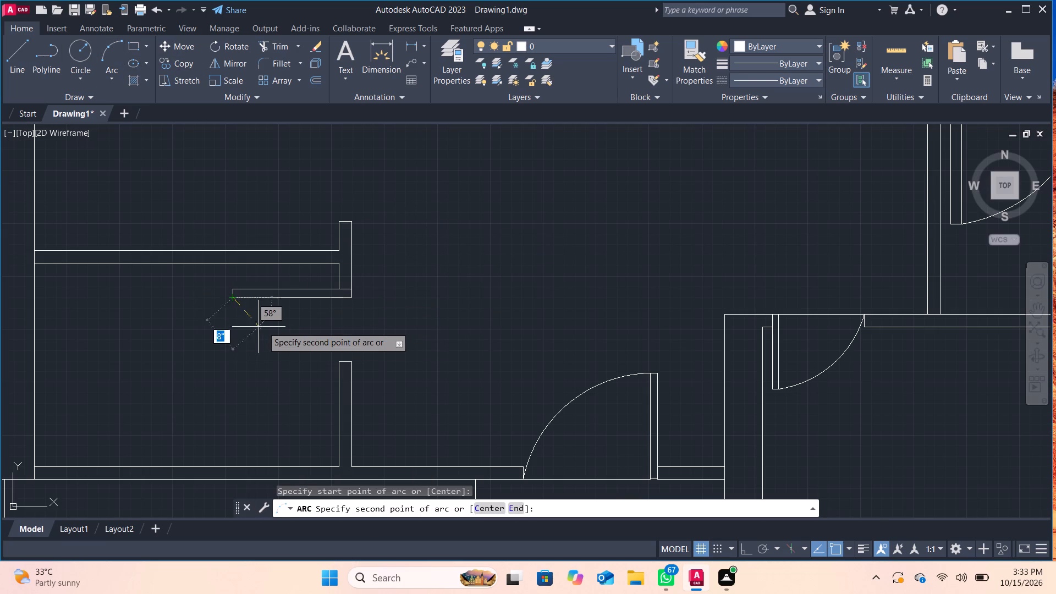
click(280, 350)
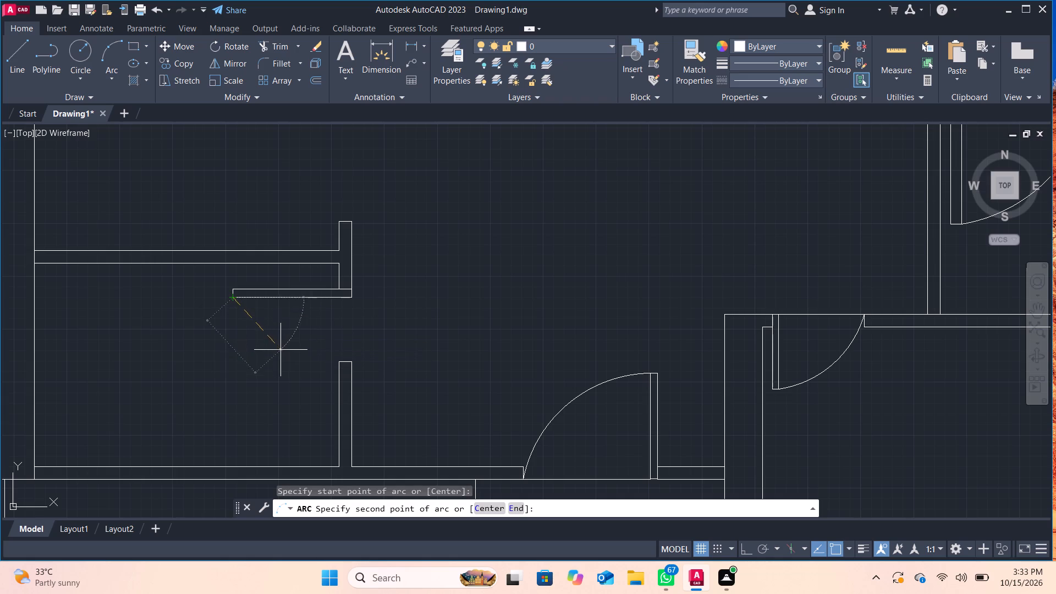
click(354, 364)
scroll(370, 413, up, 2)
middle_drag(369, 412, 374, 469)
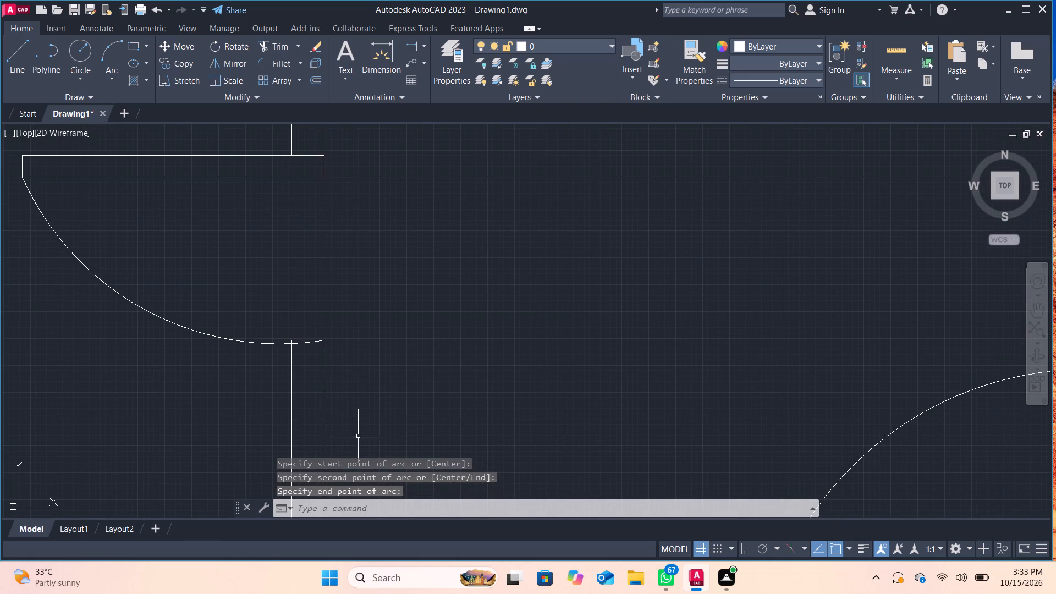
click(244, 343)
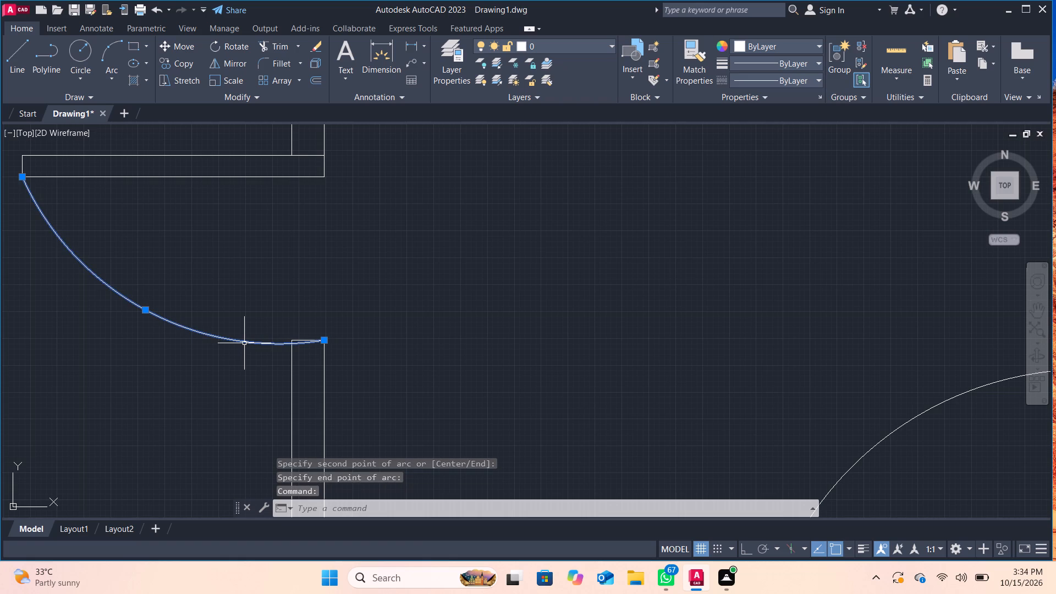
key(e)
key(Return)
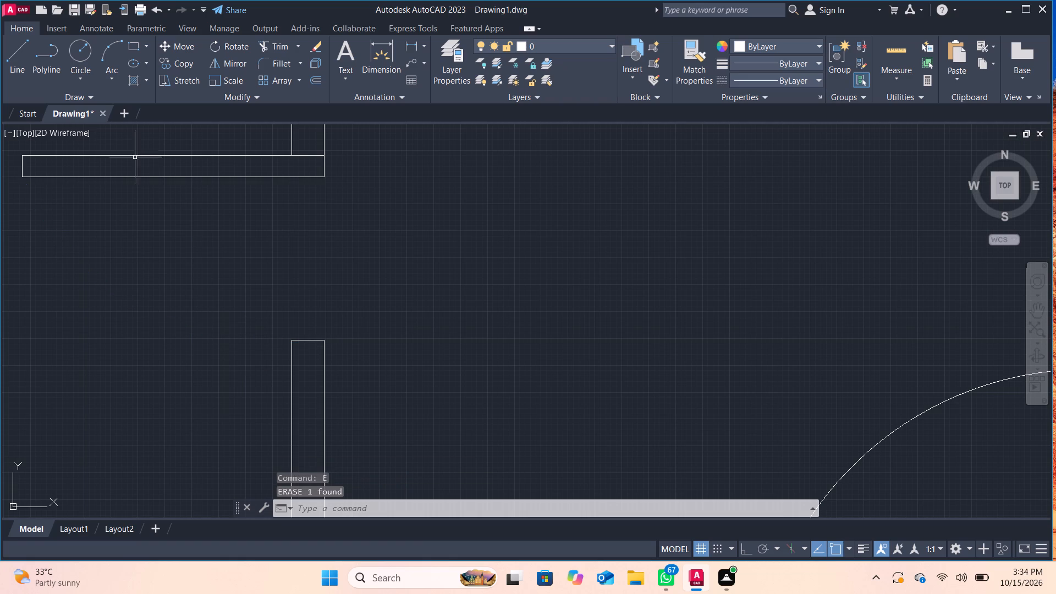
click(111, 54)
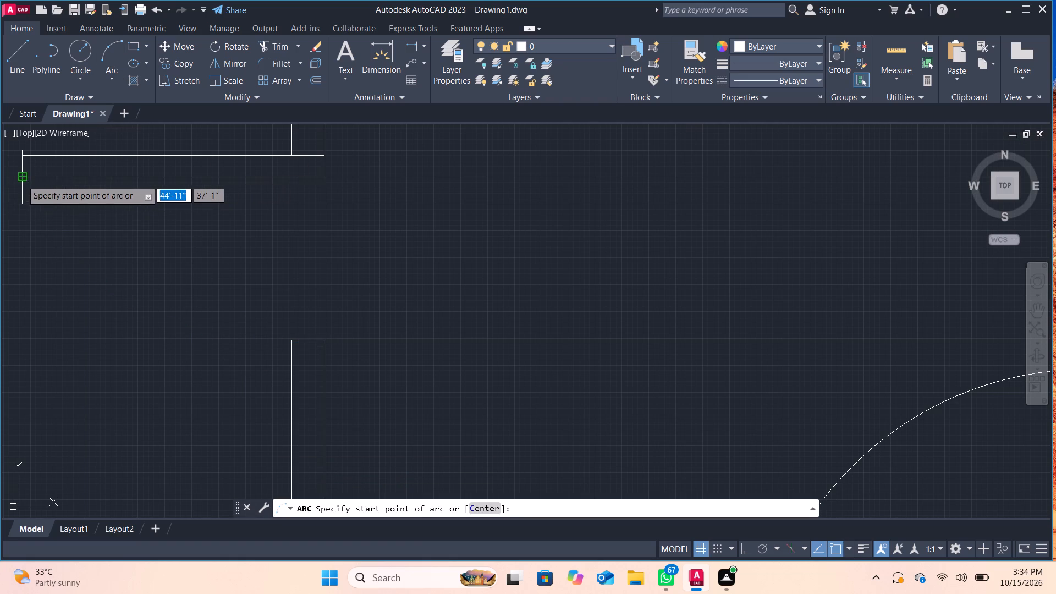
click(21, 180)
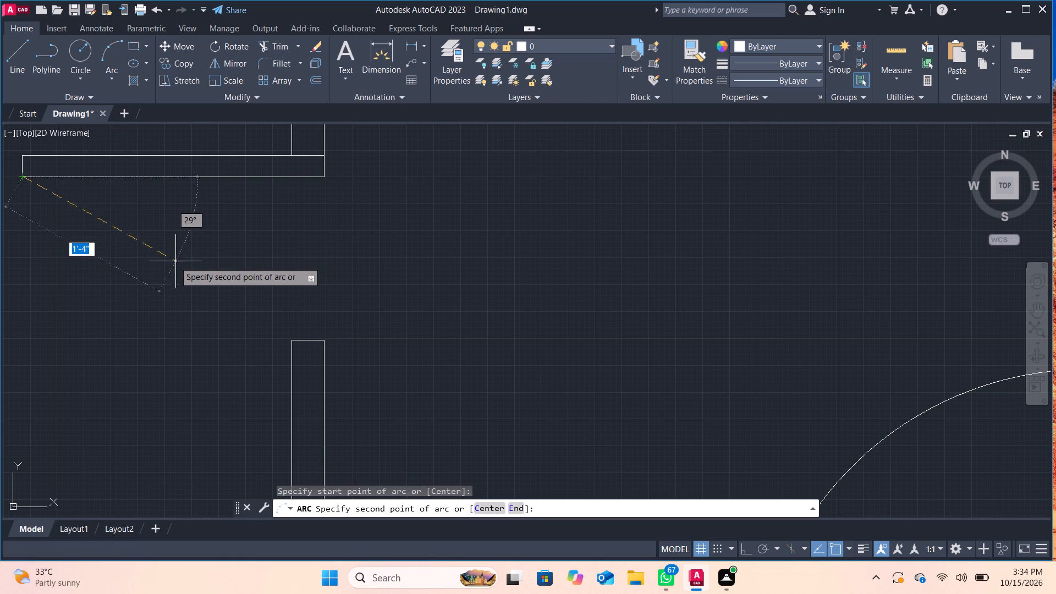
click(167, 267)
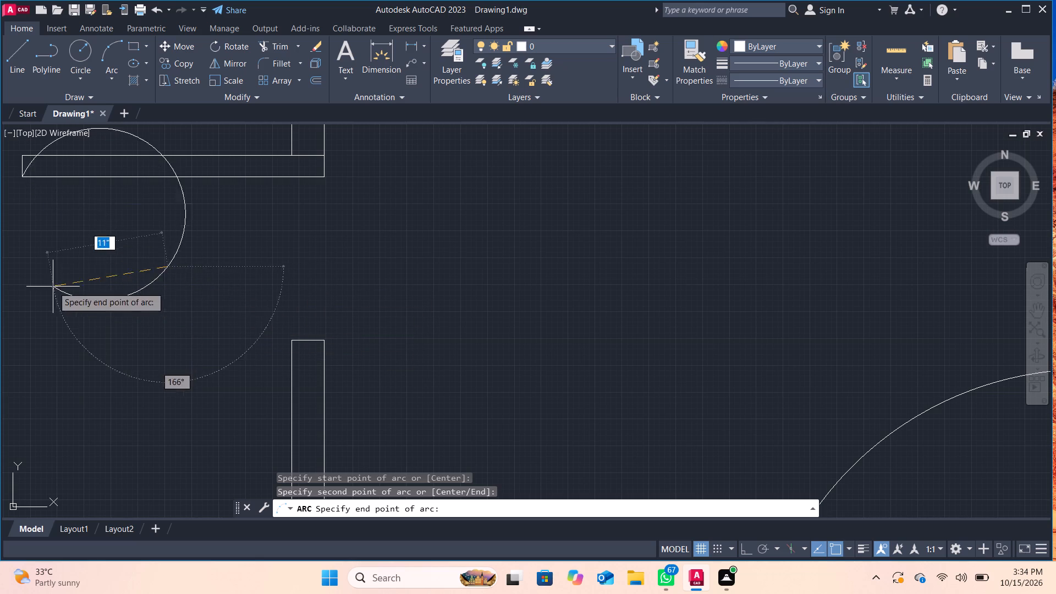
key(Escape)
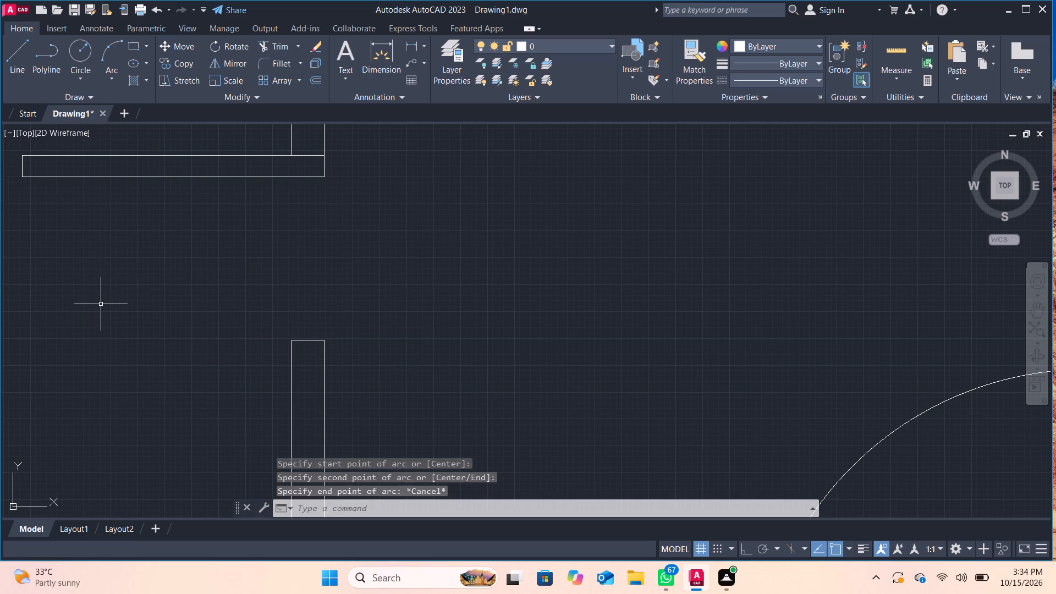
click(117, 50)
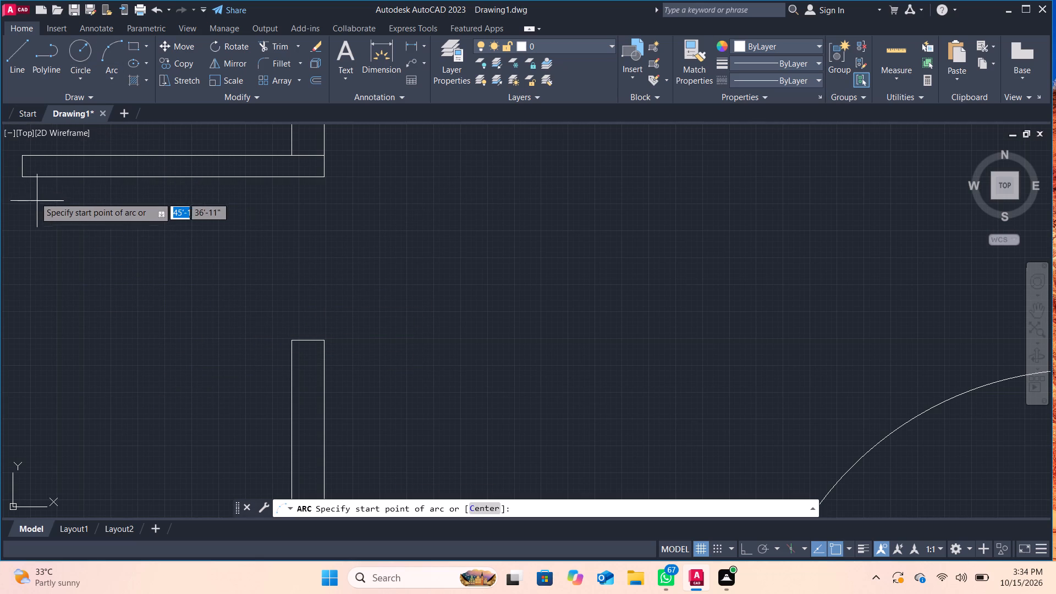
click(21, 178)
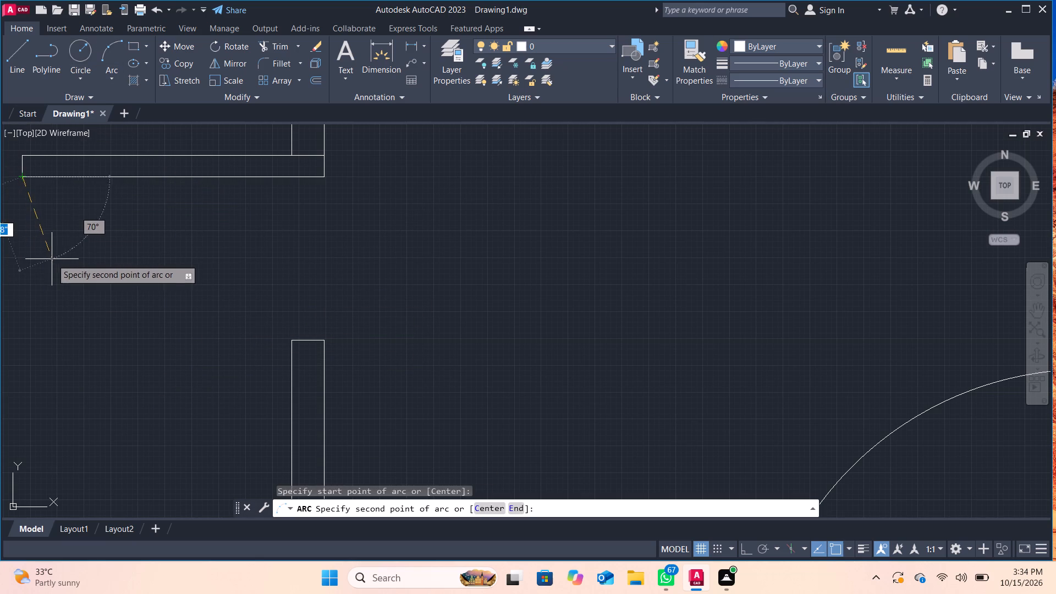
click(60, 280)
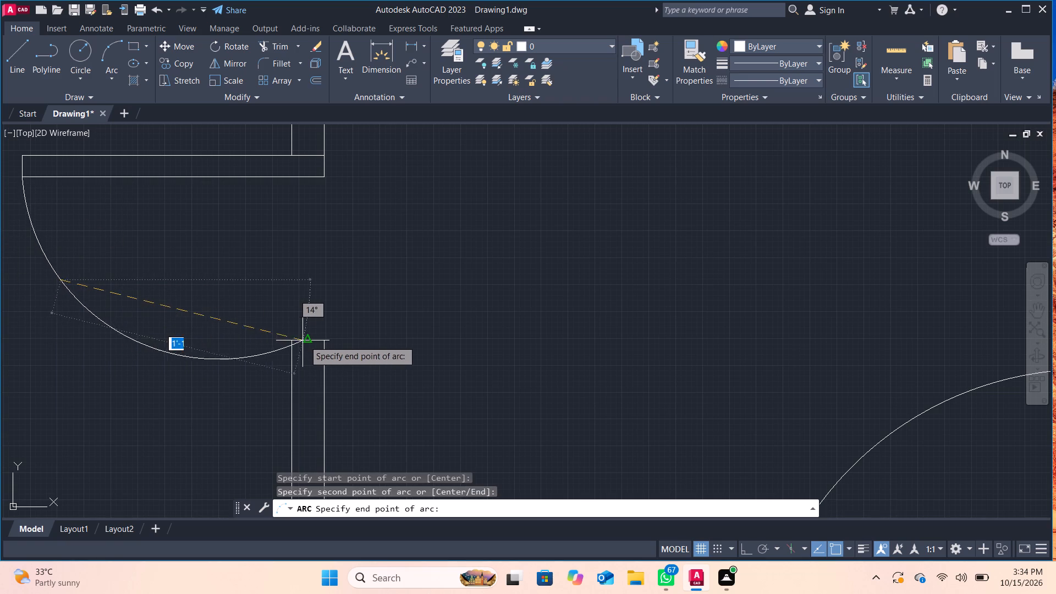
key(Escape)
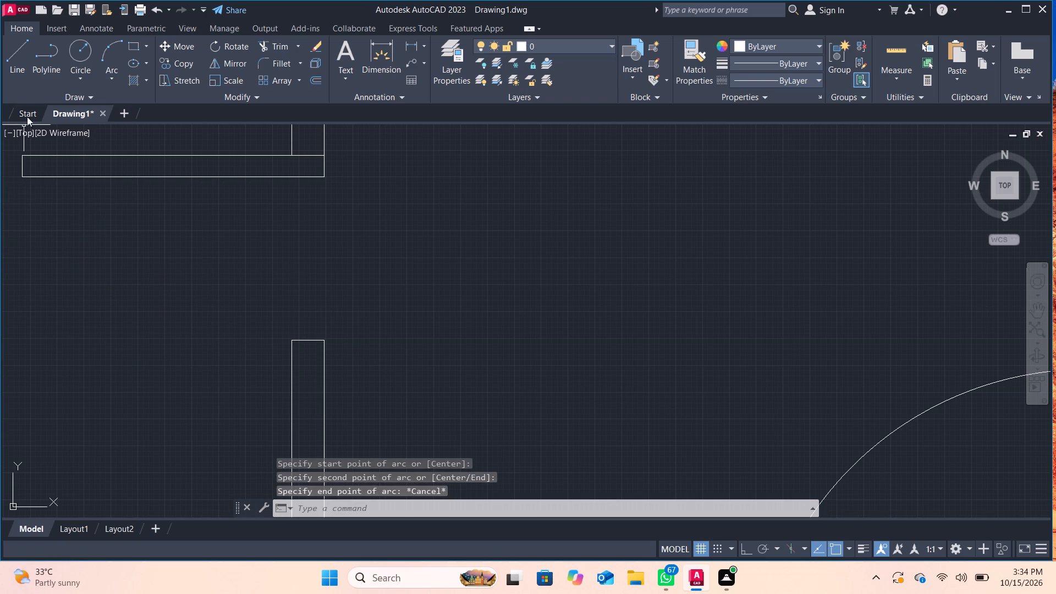
Draw a three-point swing arc from the leaf's free lower corner to the inner corner of the lower jamb.
click(112, 46)
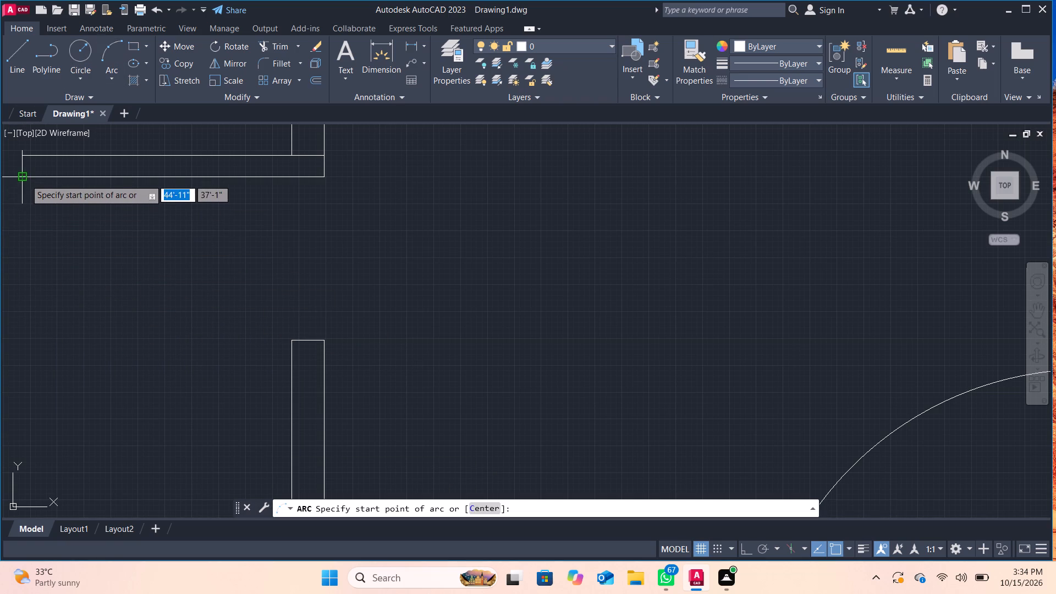
click(25, 179)
click(96, 267)
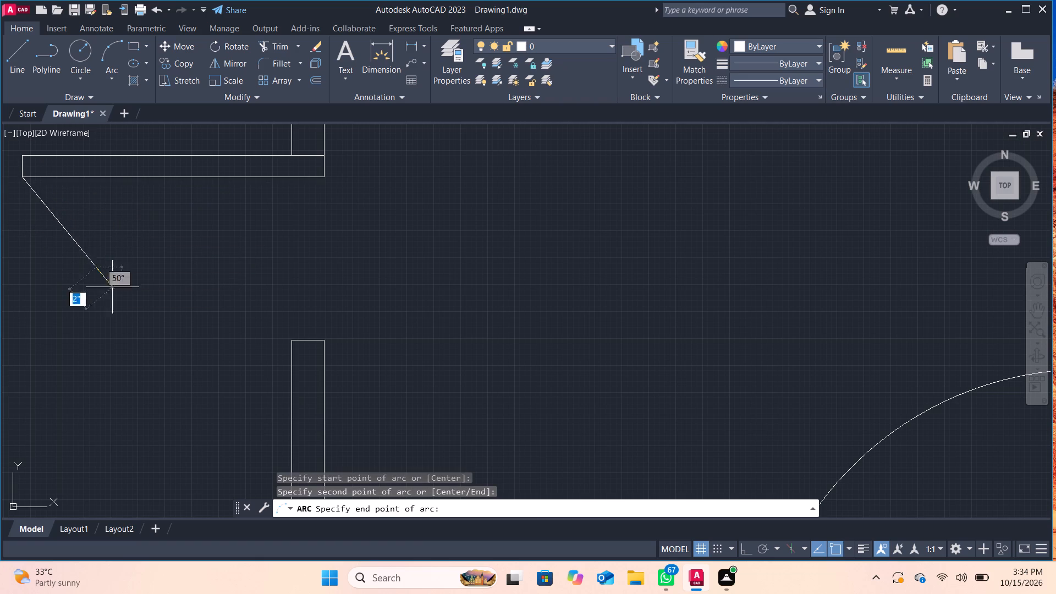
click(288, 341)
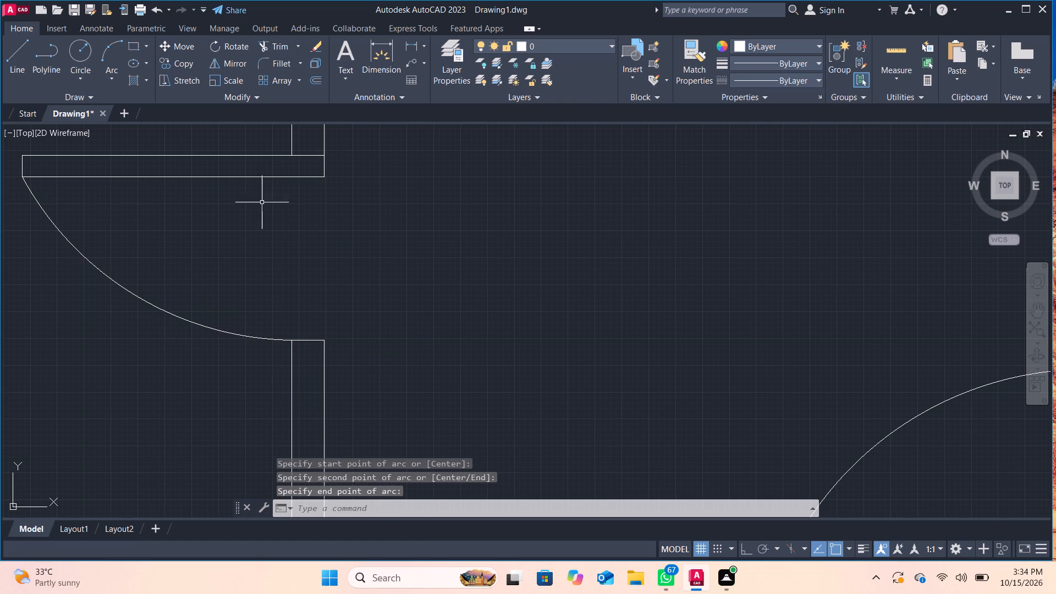
Draw a line across the small room's door opening along the partition's outer face, from the leaf to the lower jamb.
click(16, 67)
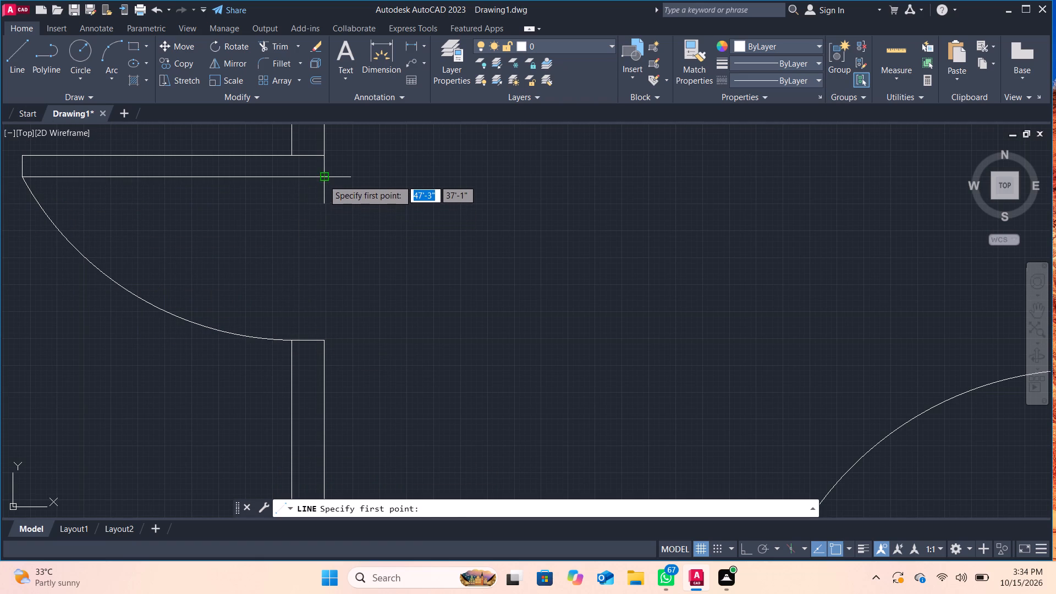
click(323, 177)
click(320, 340)
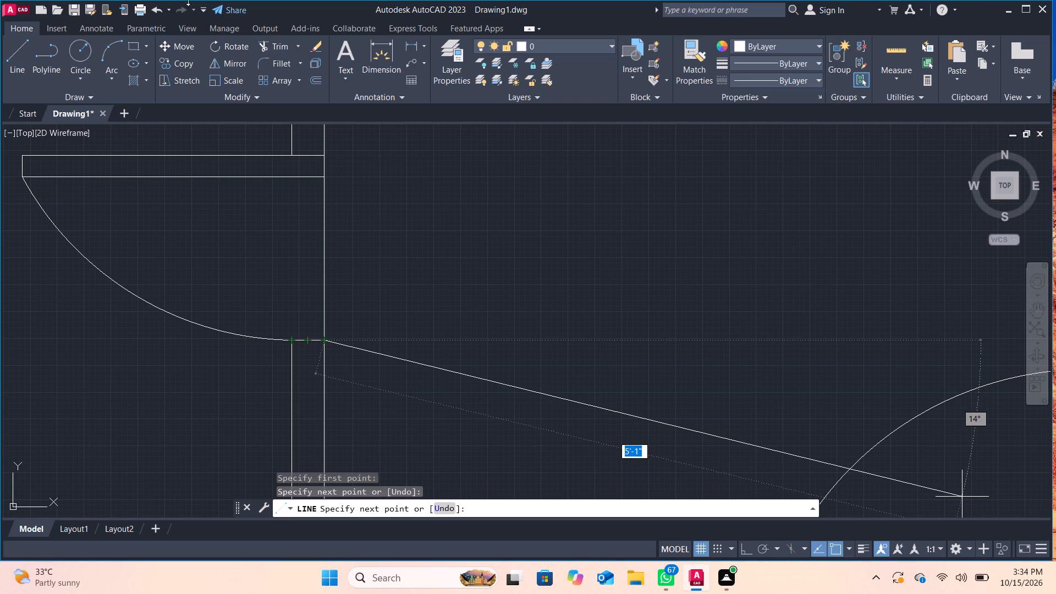
key(Escape)
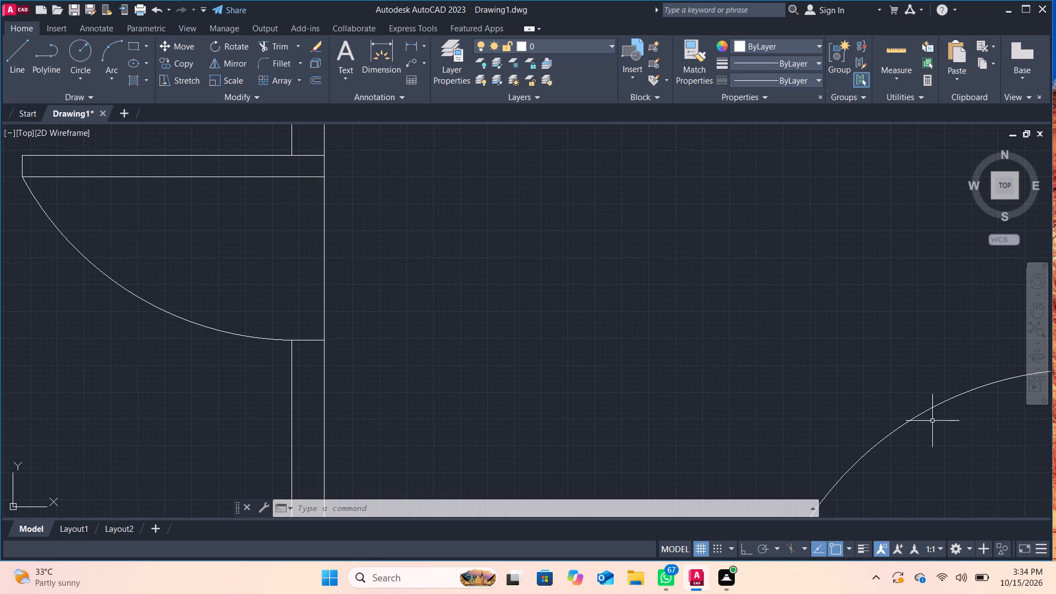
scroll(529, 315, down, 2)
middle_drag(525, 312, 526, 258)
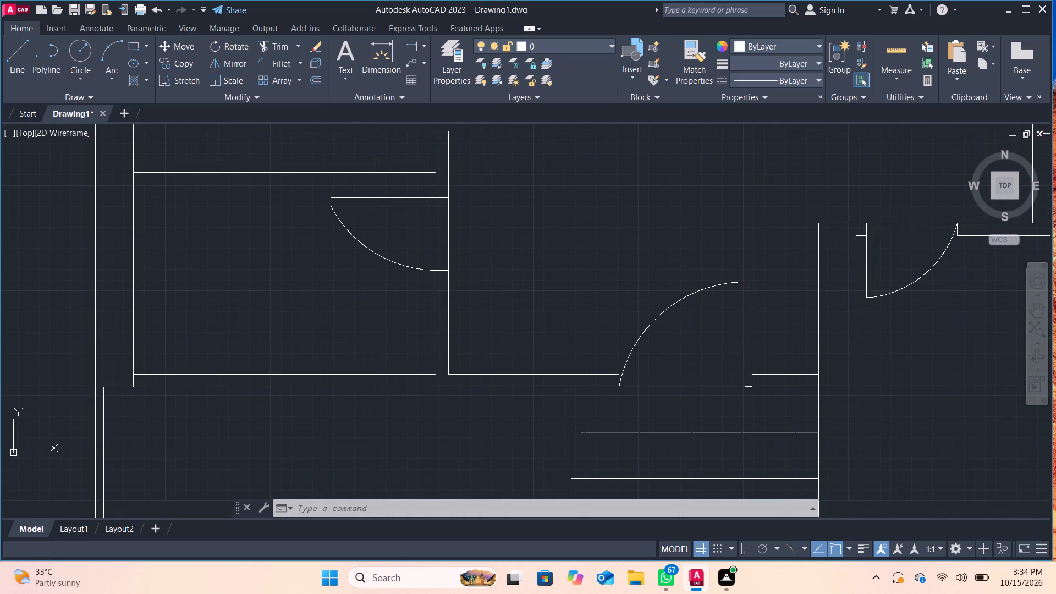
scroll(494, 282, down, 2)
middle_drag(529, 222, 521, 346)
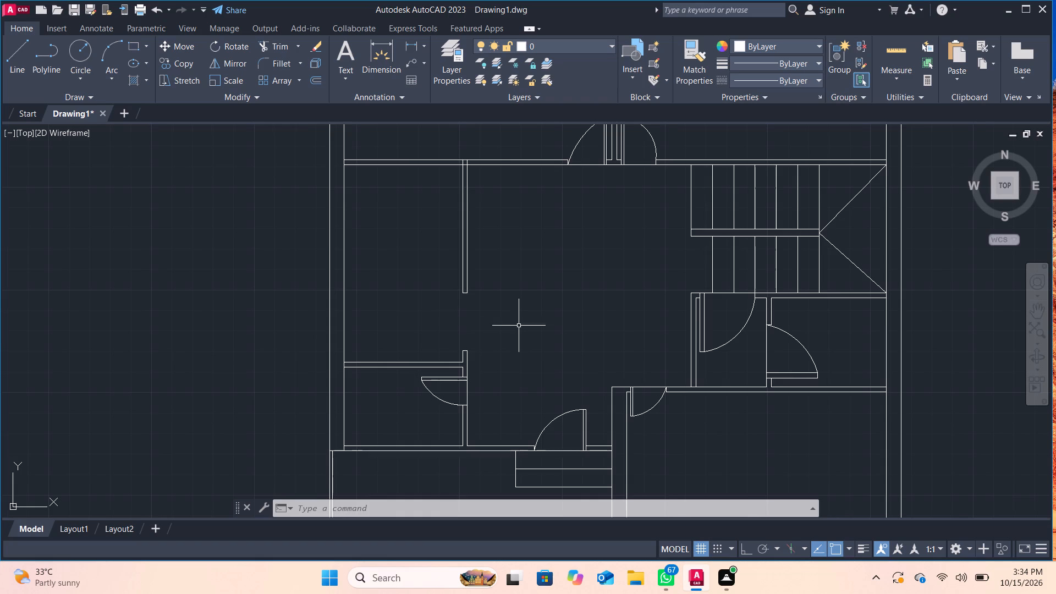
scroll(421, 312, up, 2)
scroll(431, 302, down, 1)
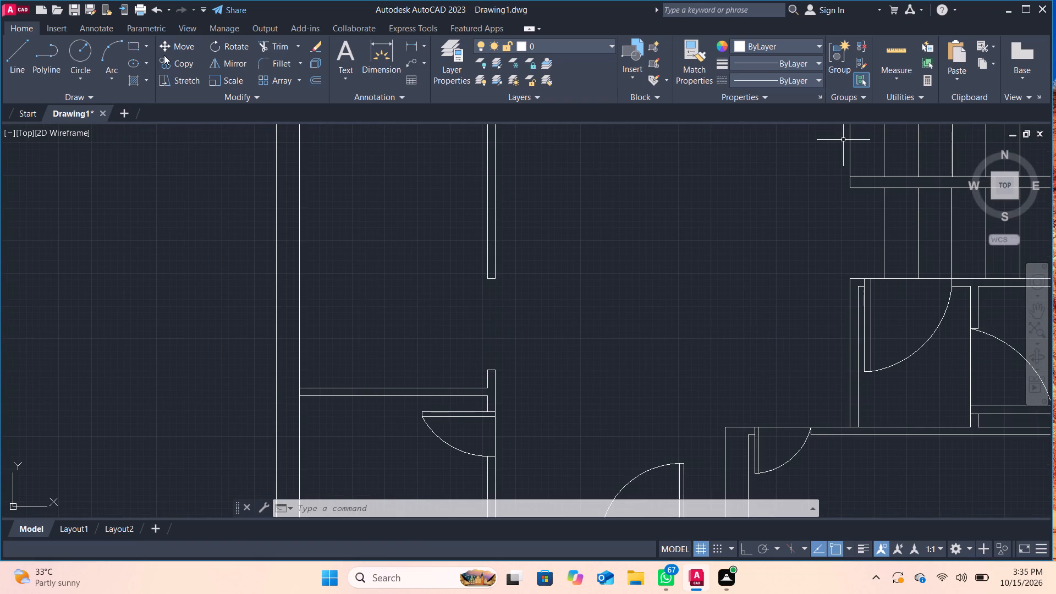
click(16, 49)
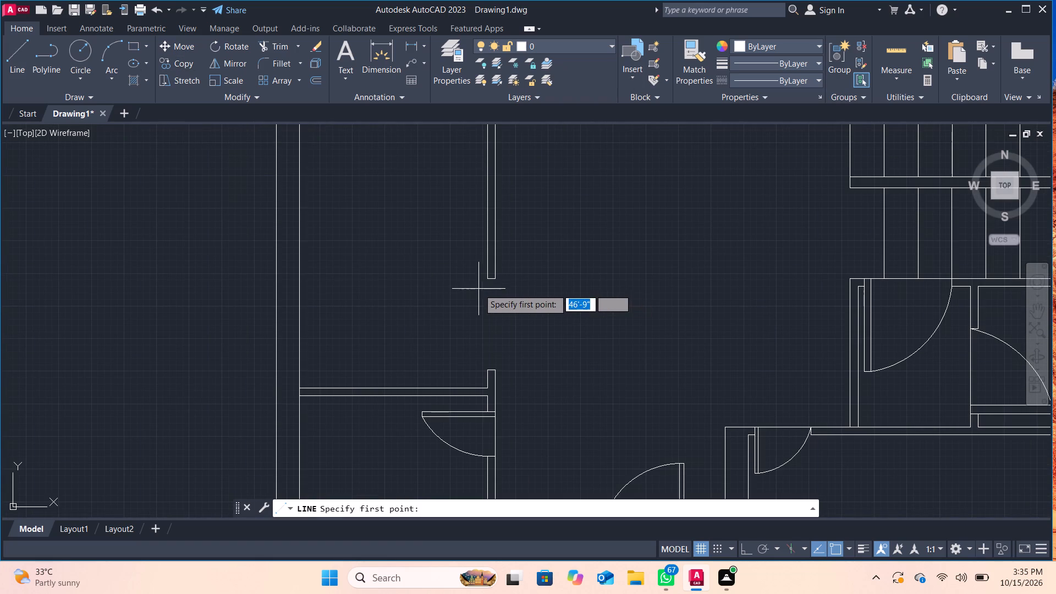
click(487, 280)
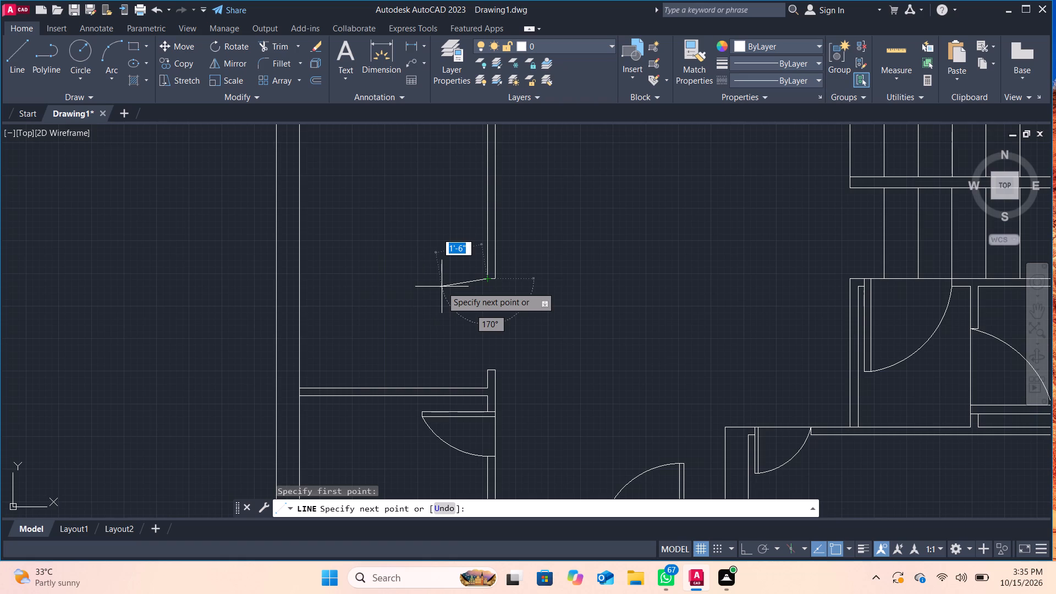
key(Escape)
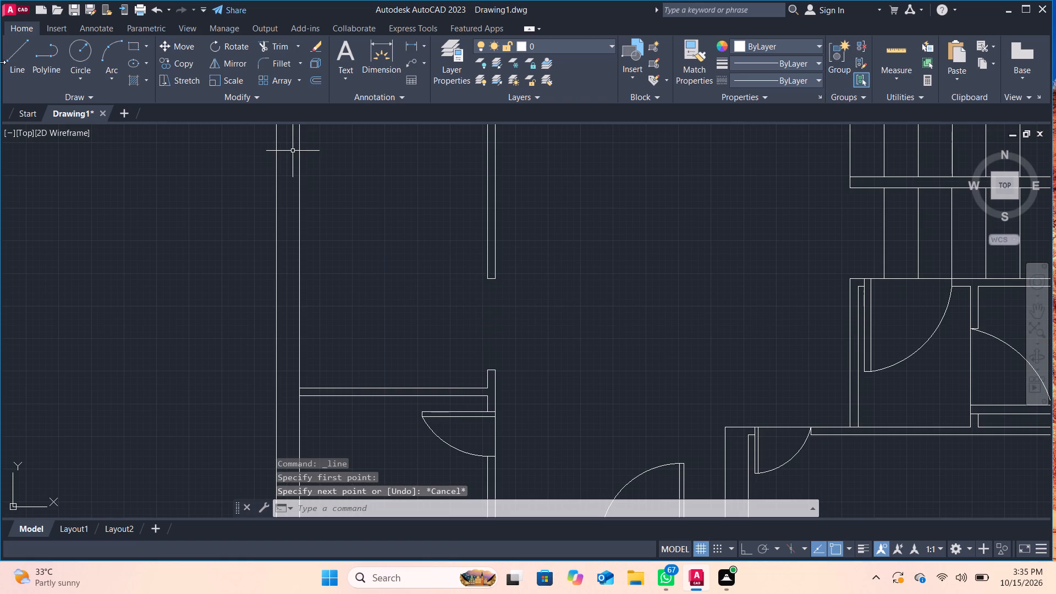
Draw a door leaf about 2'-5" long and 2" thick on the lower jamb of the partition opening above the small room, extending into the adjoining room.
click(19, 56)
scroll(292, 260, up, 2)
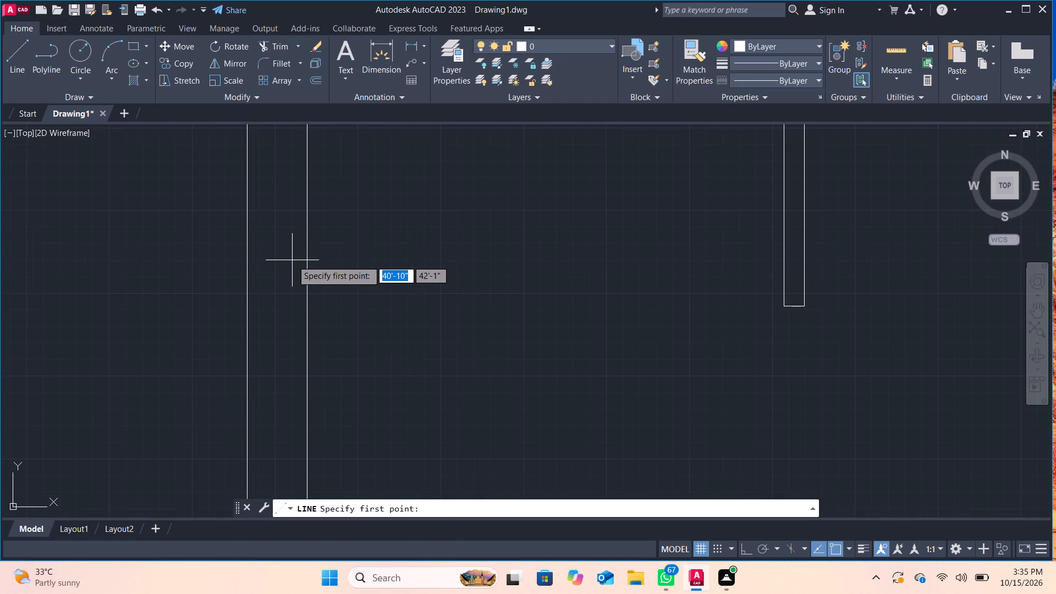
scroll(312, 282, down, 3)
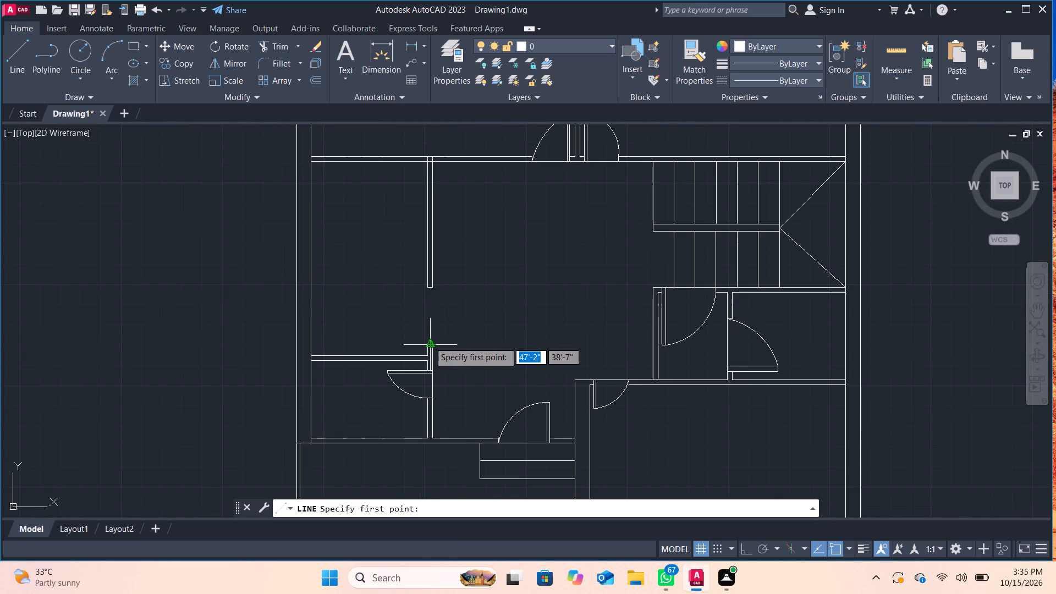
scroll(430, 344, up, 4)
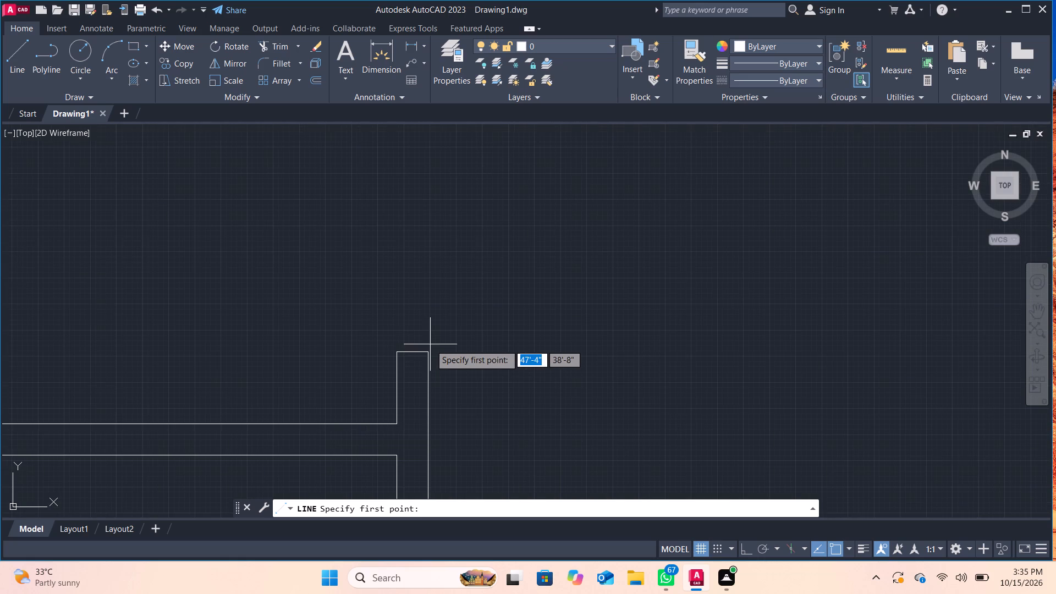
click(397, 352)
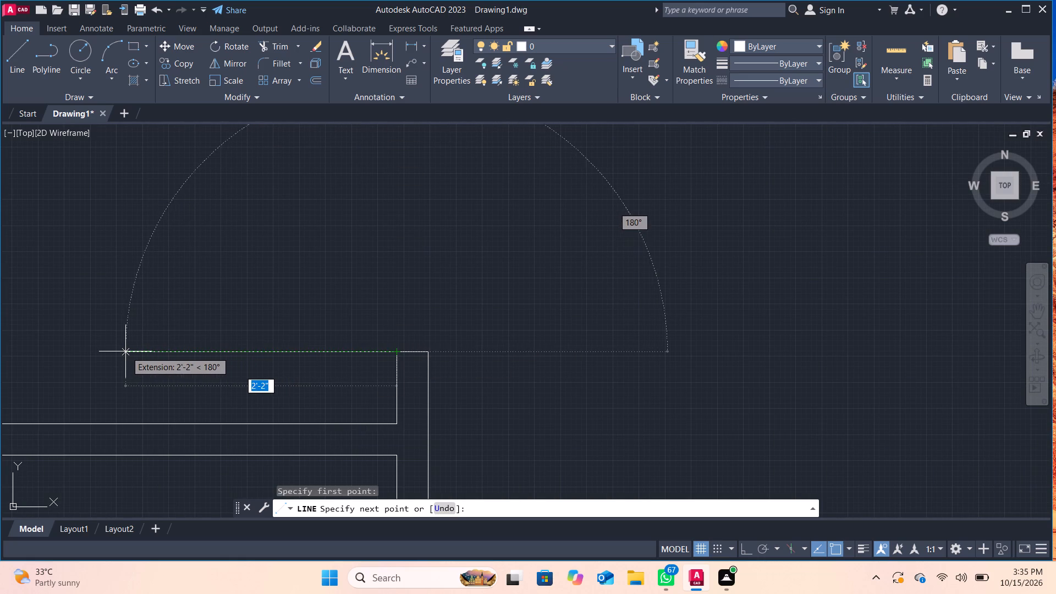
click(125, 351)
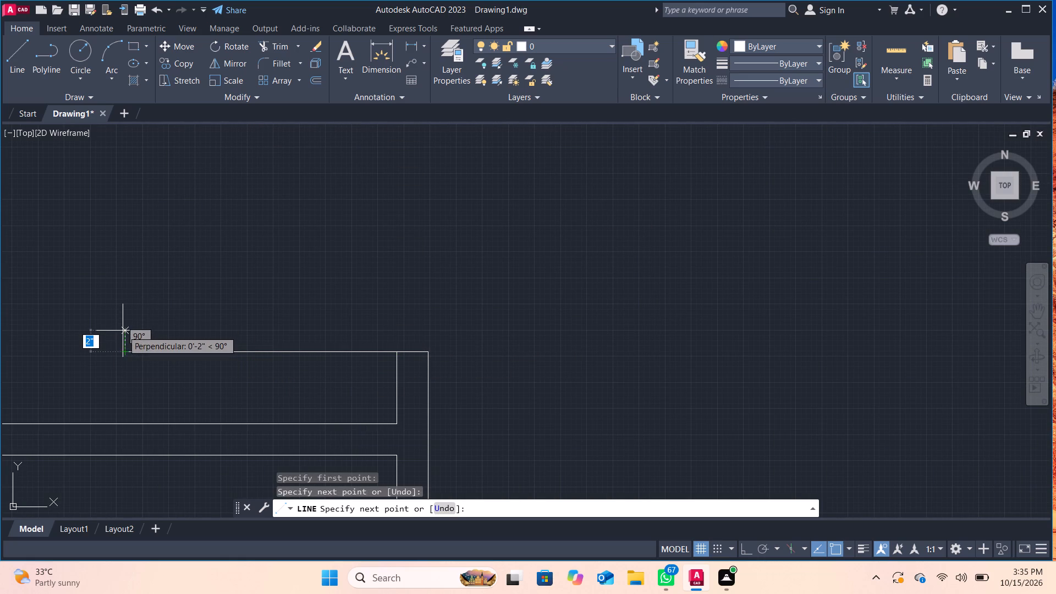
click(124, 333)
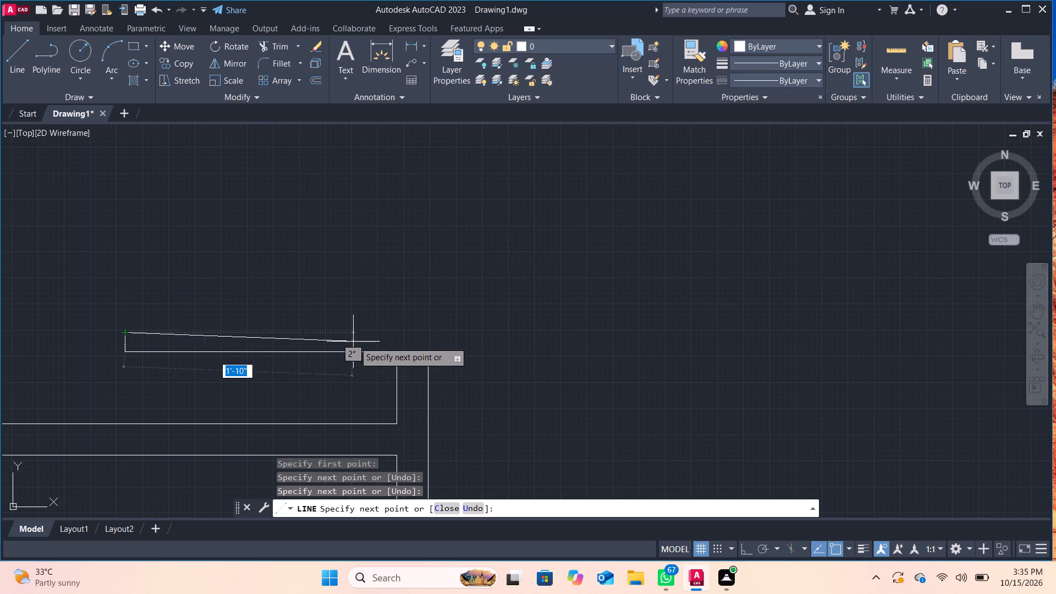
click(432, 338)
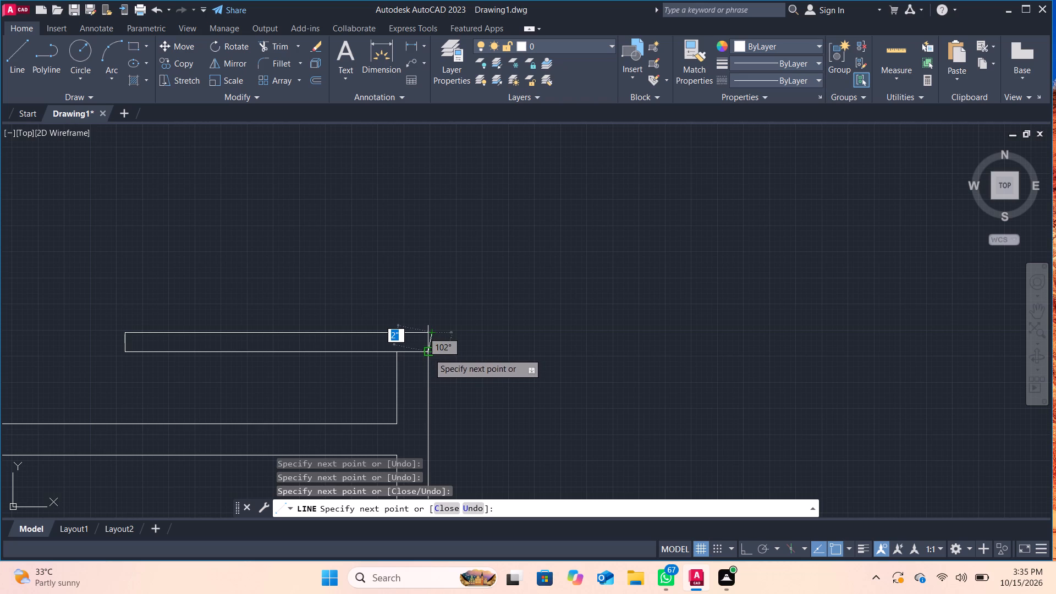
click(428, 353)
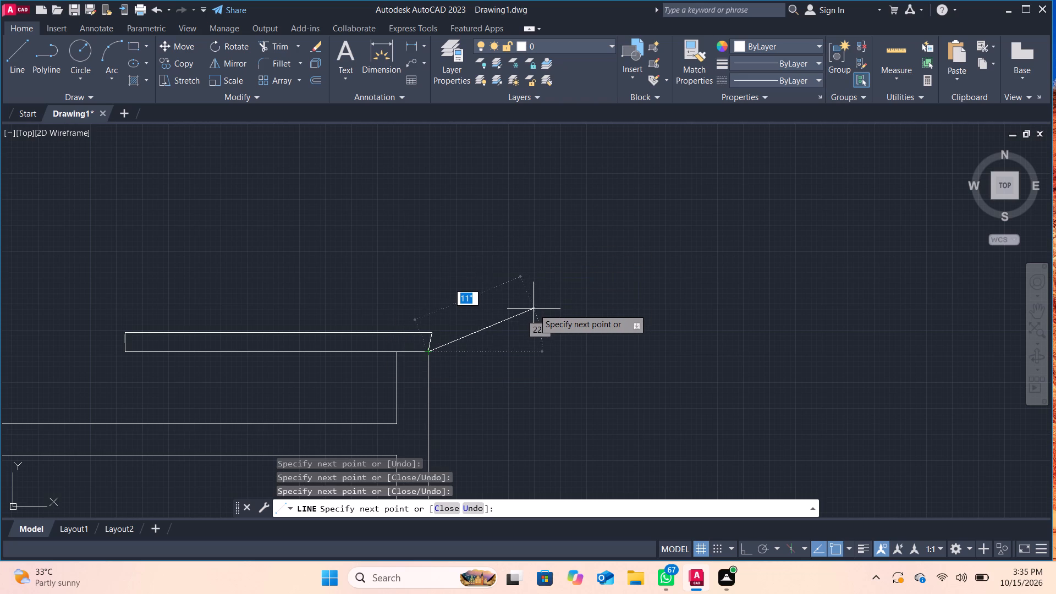
key(Escape)
Square the new leaf's jamb end with a vertical line flush with the partition's outer face, trimming away the overhang and slanted end line.
scroll(447, 324, up, 3)
middle_drag(441, 330, 442, 330)
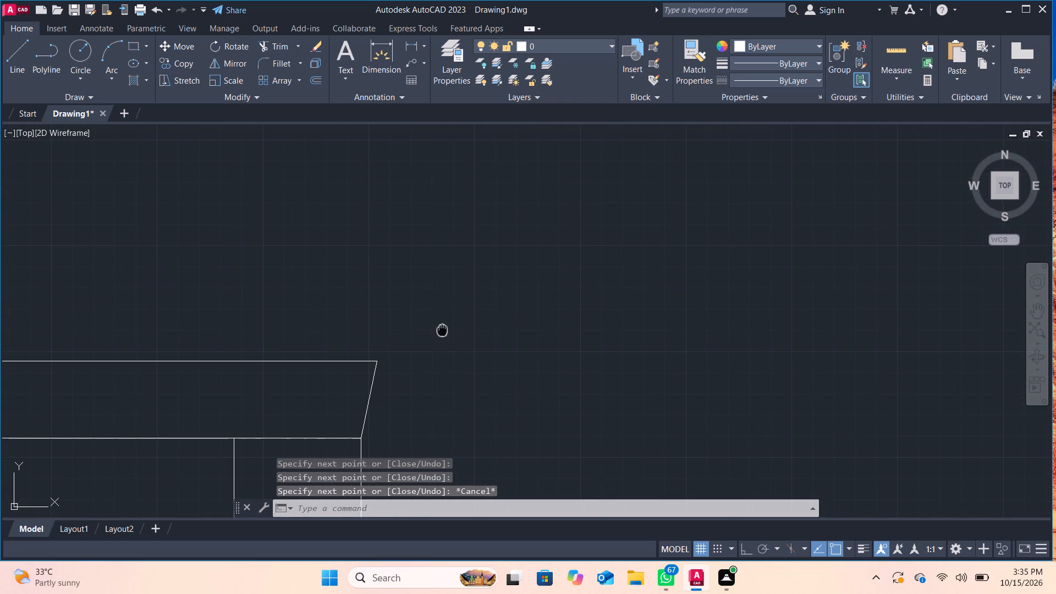
middle_drag(442, 330, 464, 216)
scroll(444, 295, up, 1)
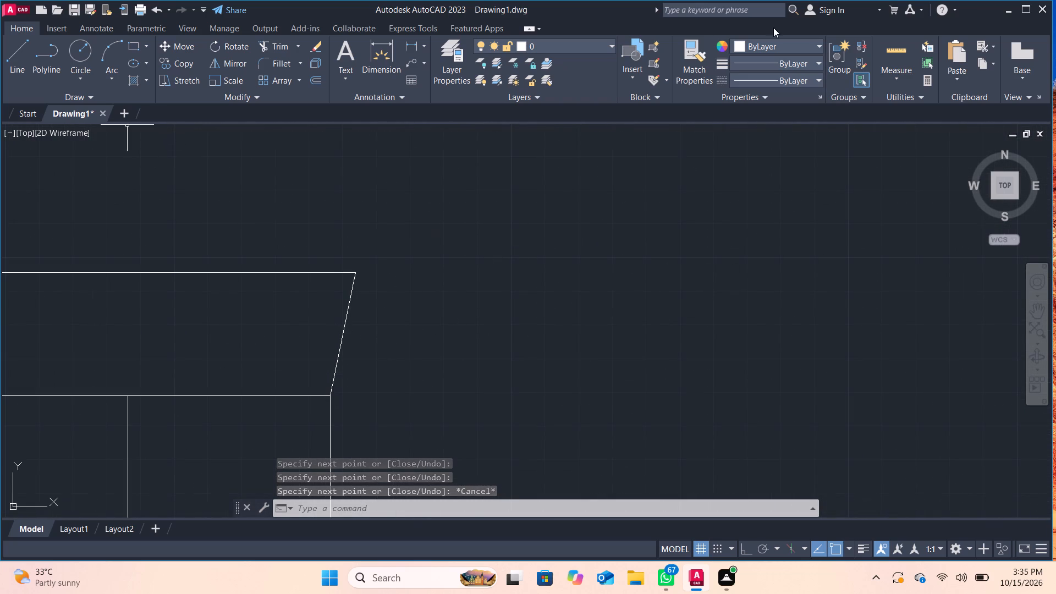
click(13, 53)
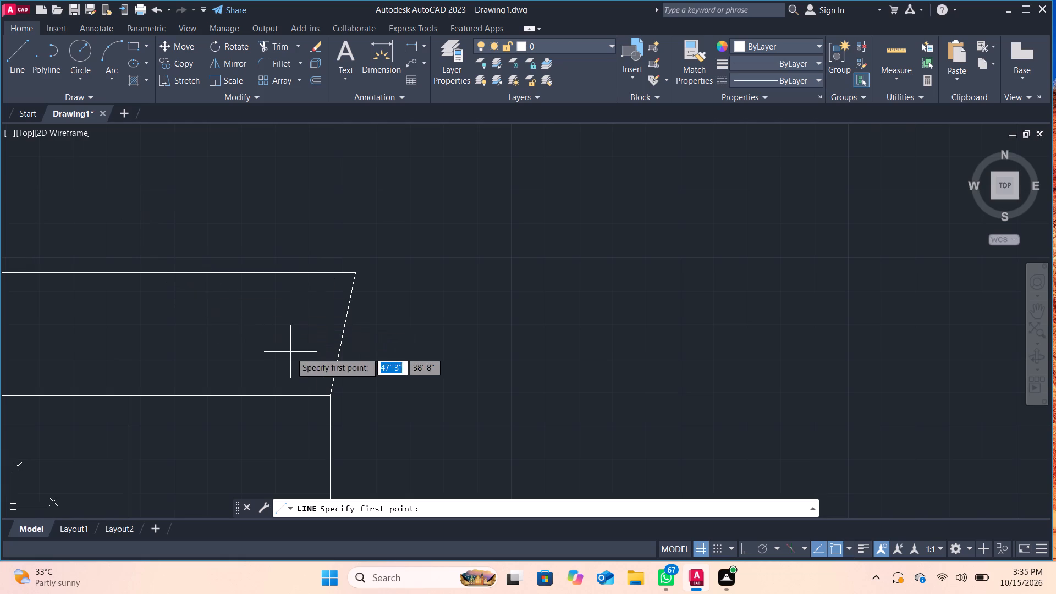
click(330, 397)
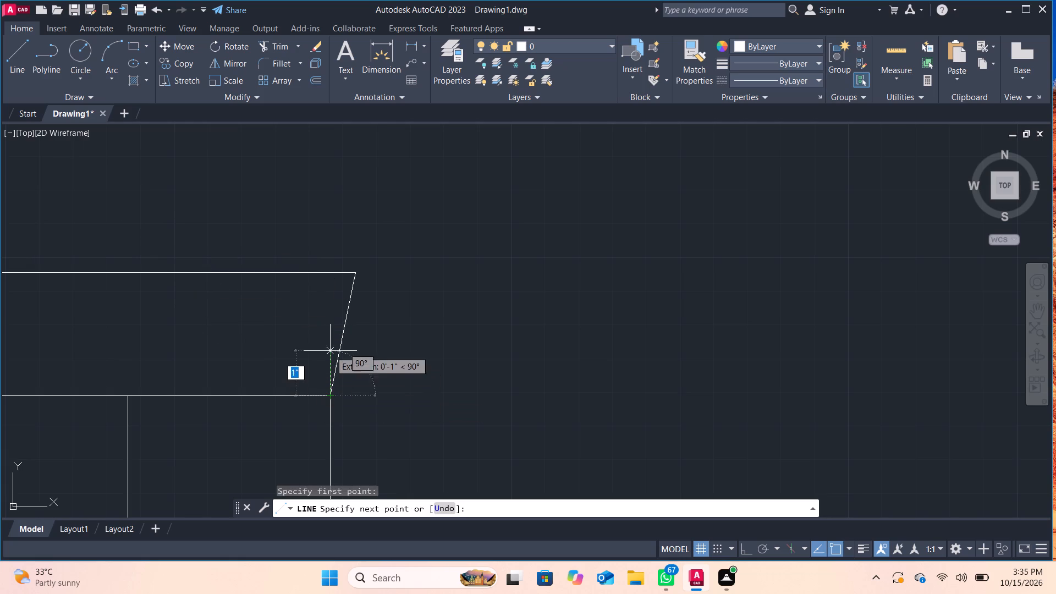
click(327, 271)
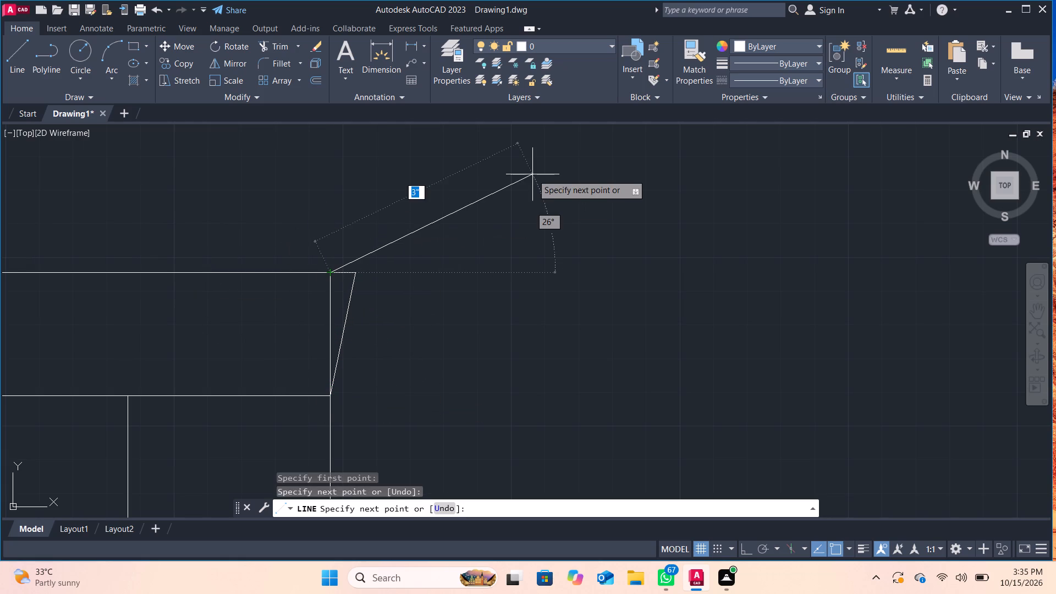
key(Return)
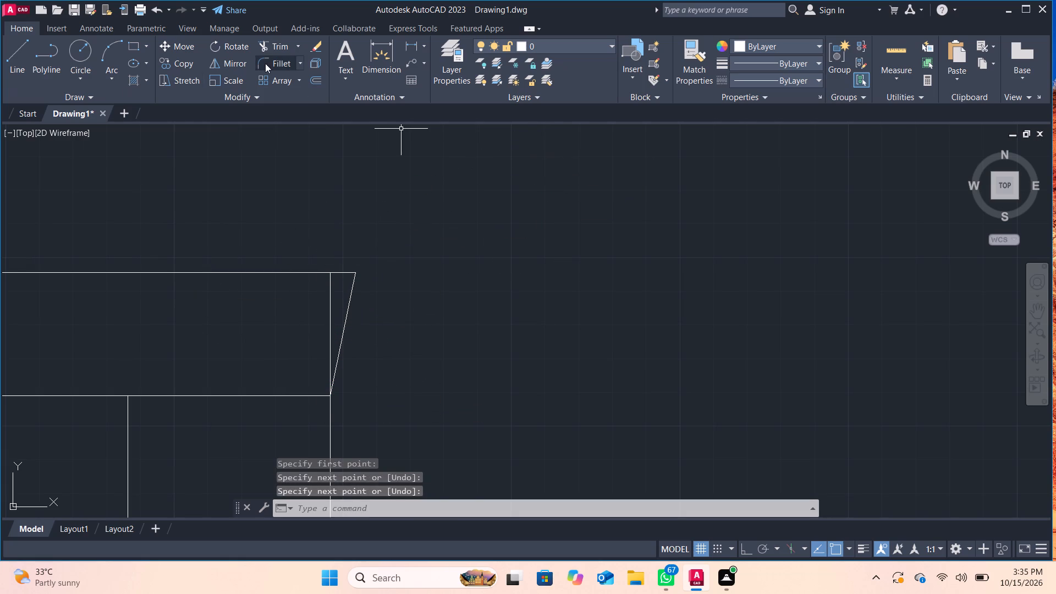
click(274, 48)
click(342, 269)
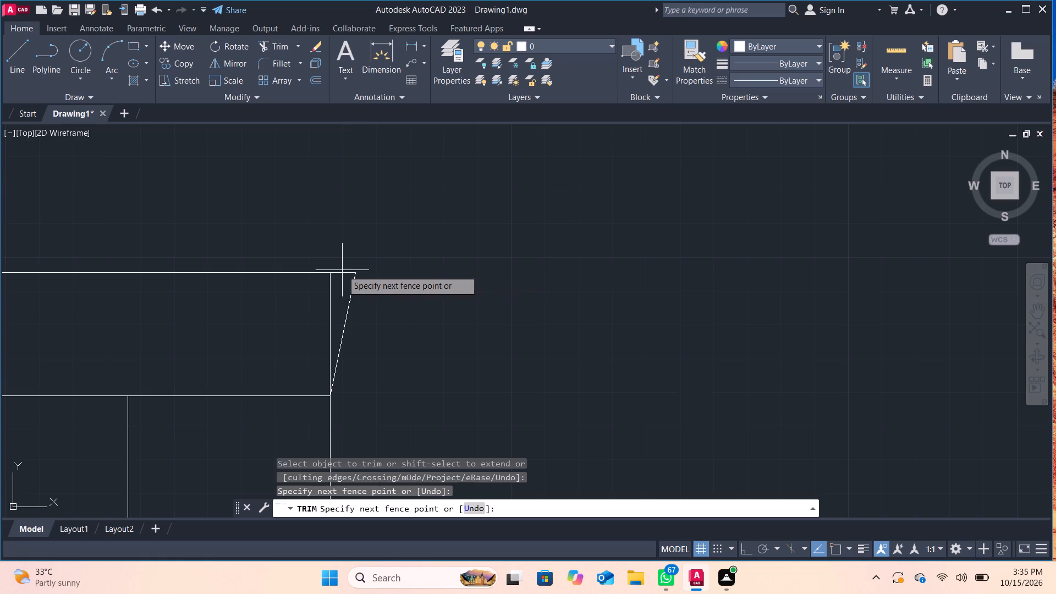
click(350, 327)
Extend the partition above the same opening downward by about 11" with lines along both faces and a closing end line.
scroll(353, 327, down, 2)
middle_drag(353, 327, 732, 370)
scroll(432, 274, down, 3)
middle_drag(431, 276, 405, 333)
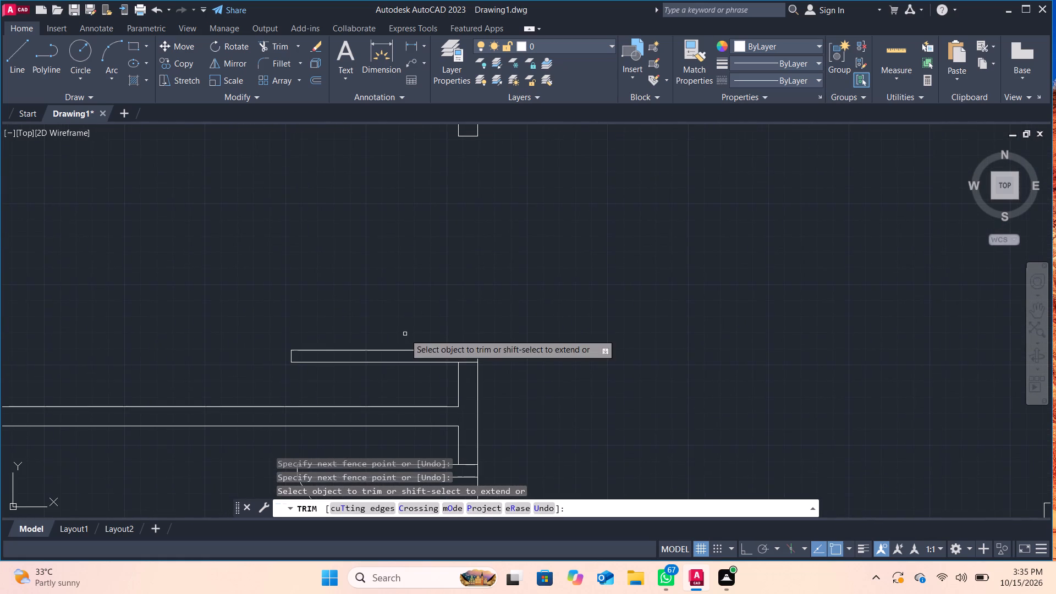
scroll(460, 208, down, 3)
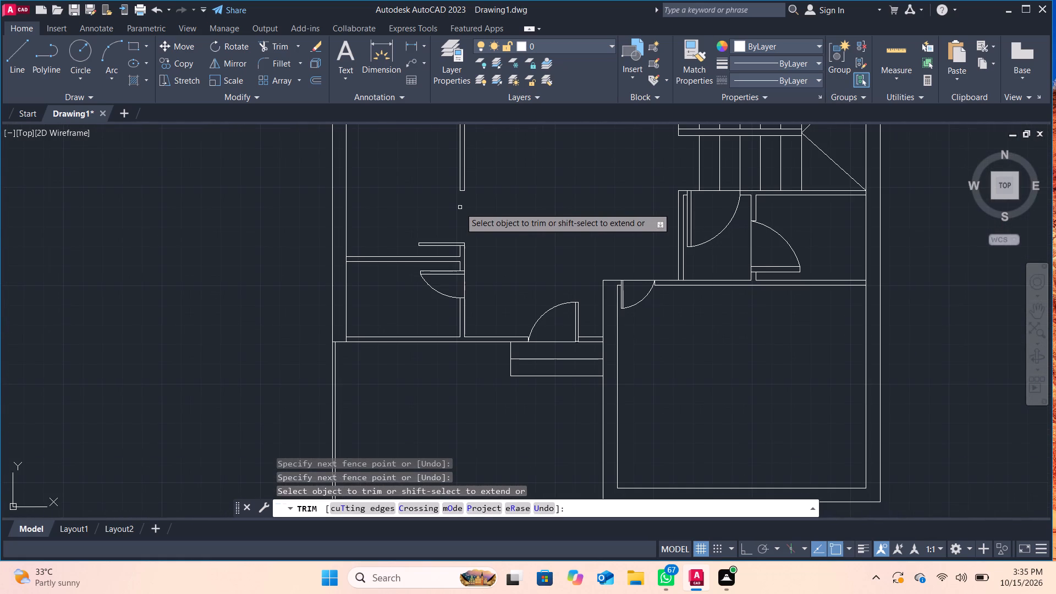
scroll(458, 183, down, 2)
middle_drag(481, 179, 481, 230)
scroll(479, 271, up, 2)
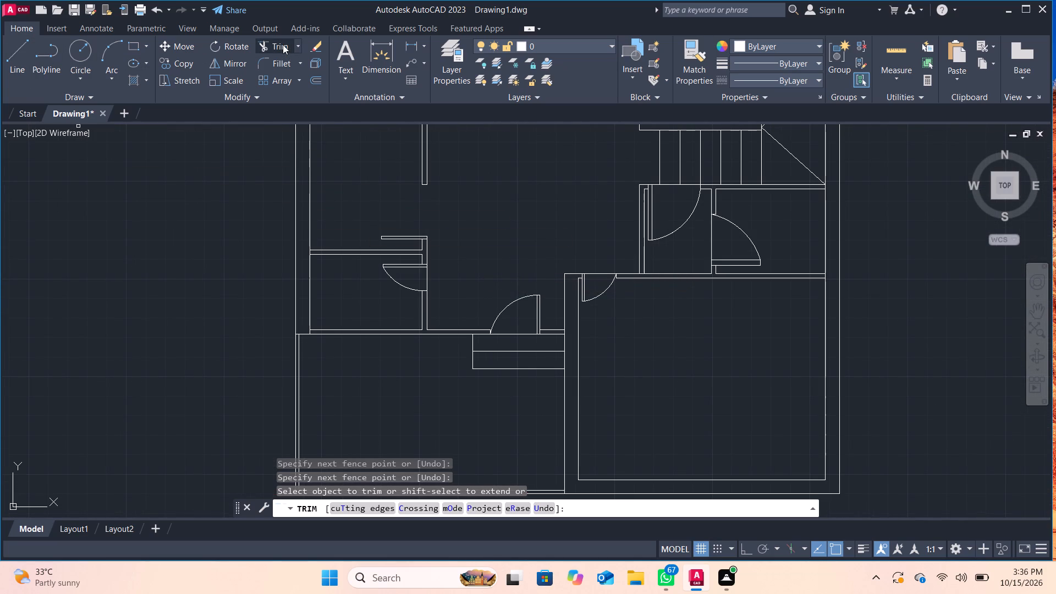
click(12, 61)
scroll(471, 234, up, 2)
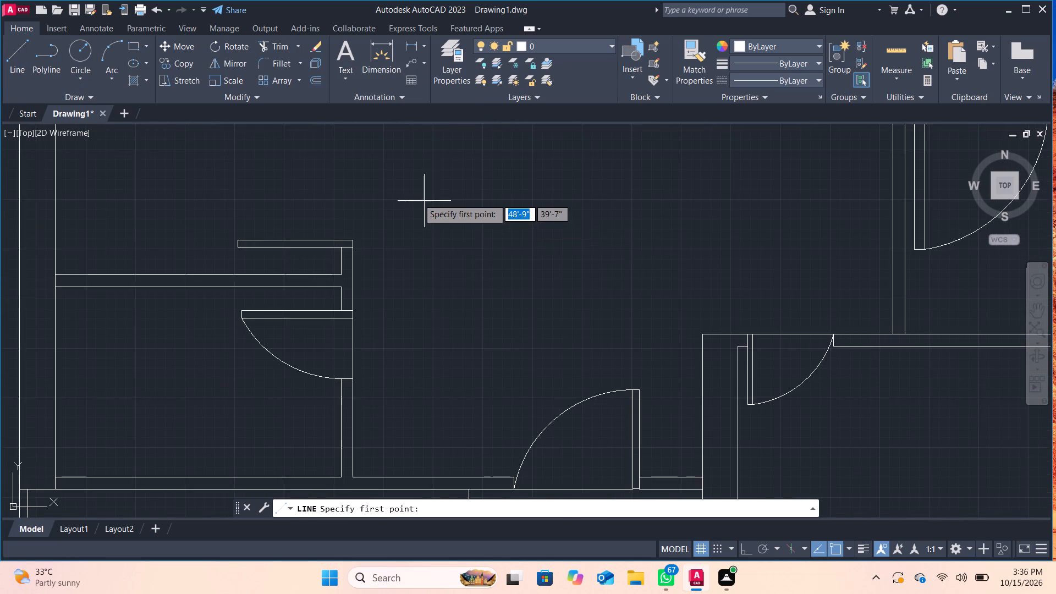
scroll(409, 195, down, 1)
middle_drag(409, 195, 436, 278)
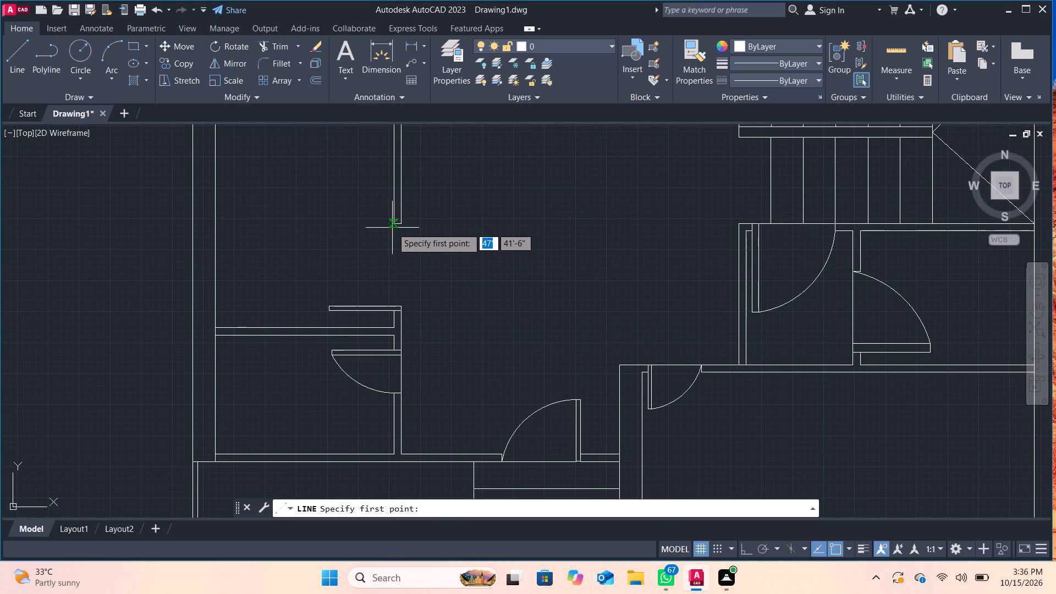
click(393, 226)
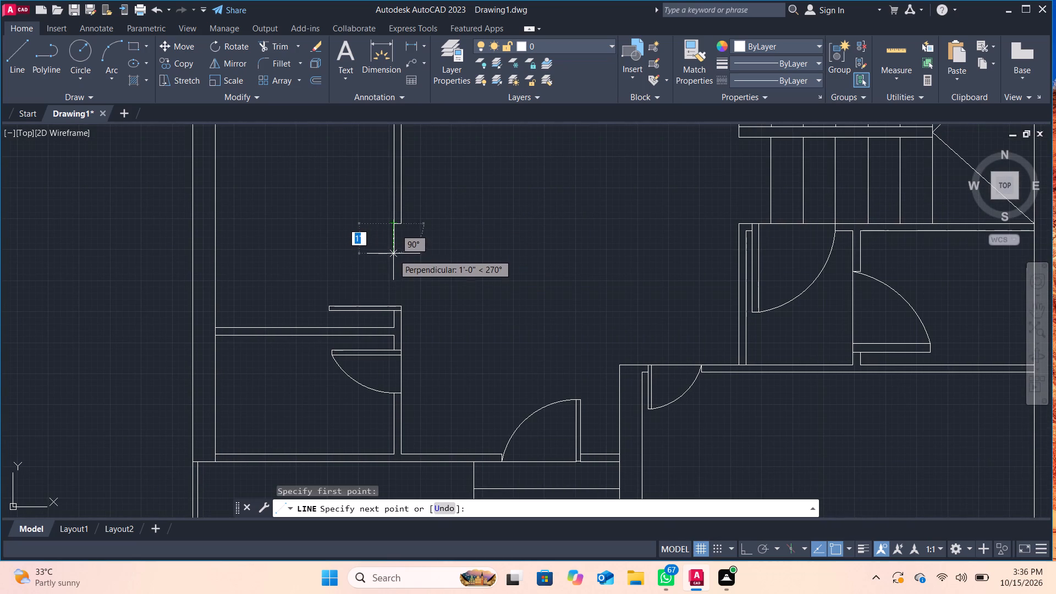
click(393, 250)
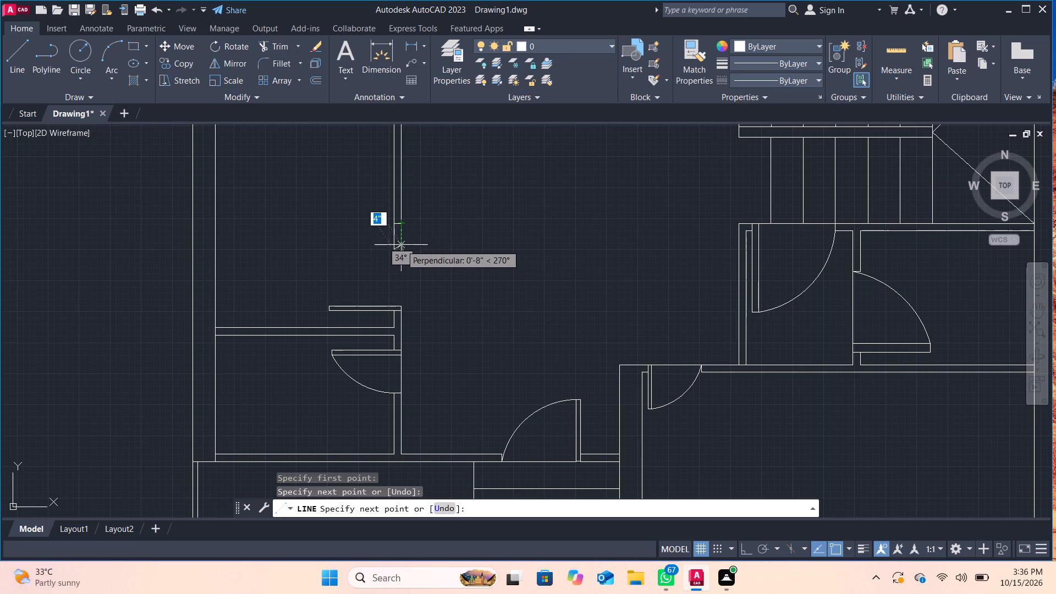
click(402, 250)
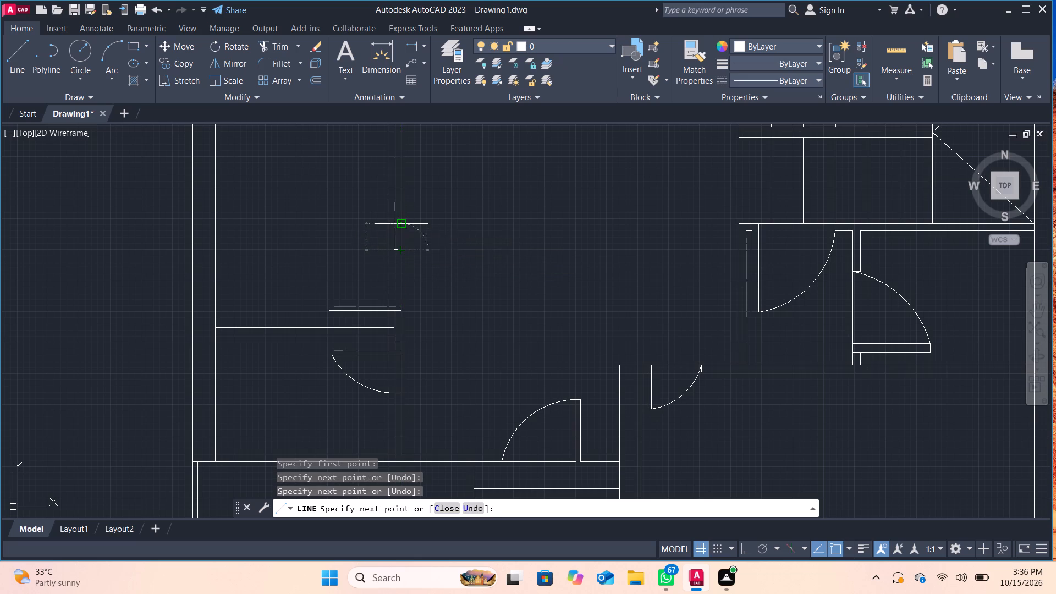
click(400, 224)
scroll(476, 252, up, 2)
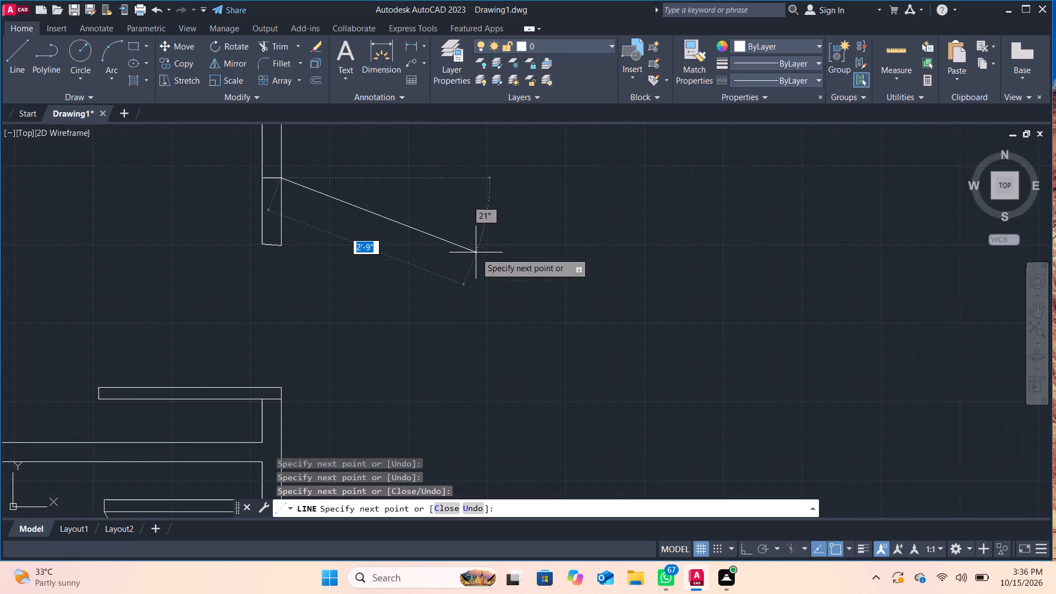
middle_drag(476, 252, 575, 301)
key(Return)
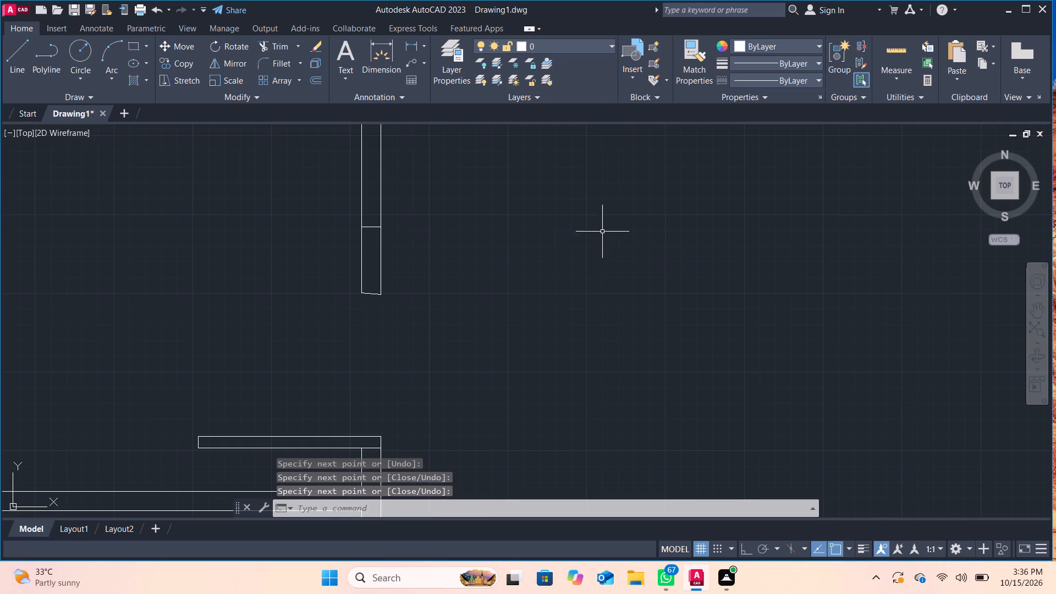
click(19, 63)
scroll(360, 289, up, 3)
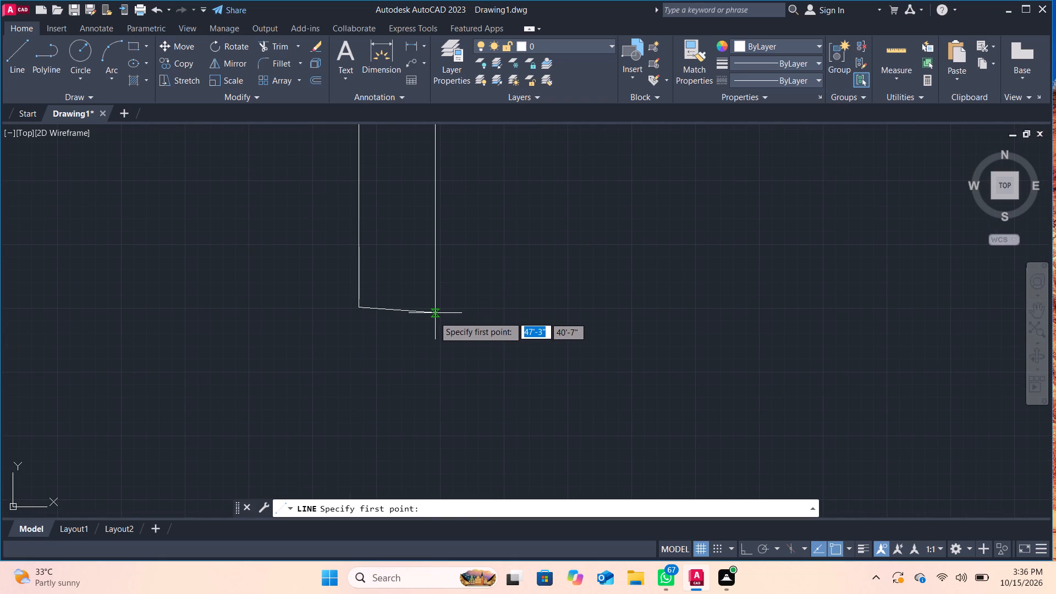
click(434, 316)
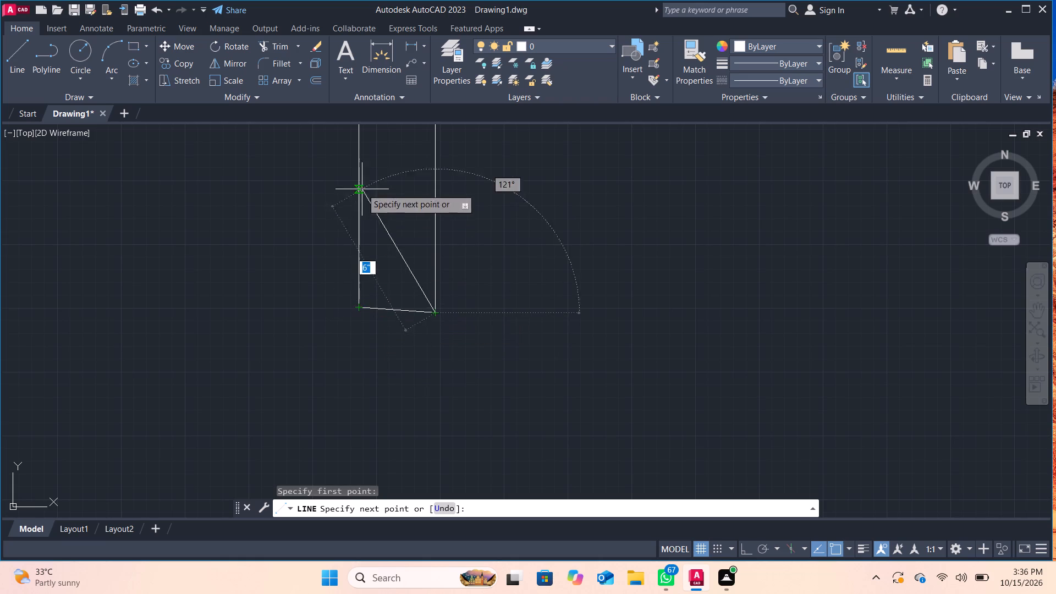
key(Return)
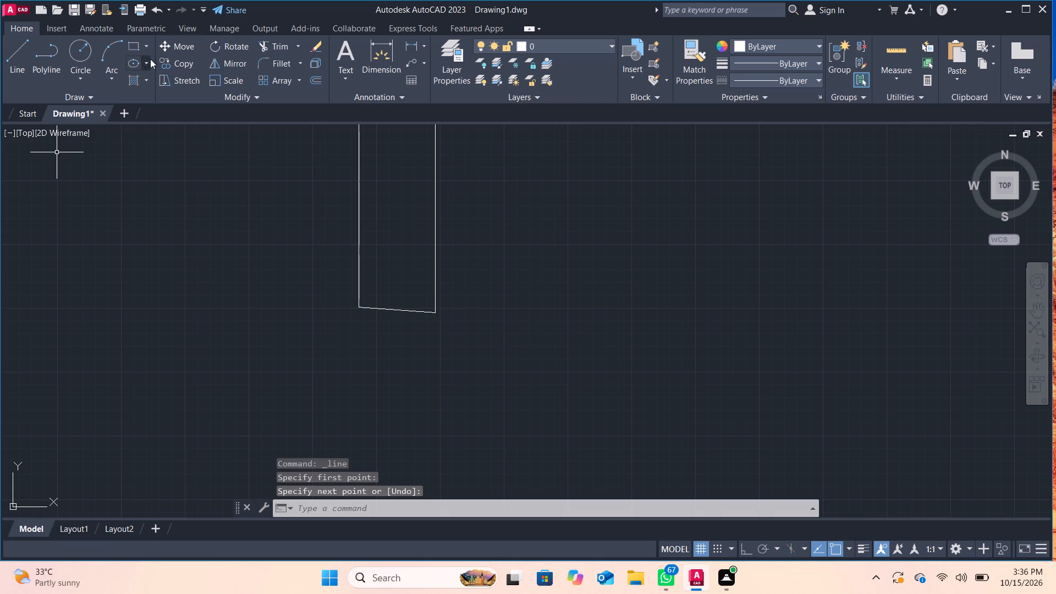
Trim away the extended partition's slanted end line and the old jamb line crossing it.
click(264, 47)
click(380, 310)
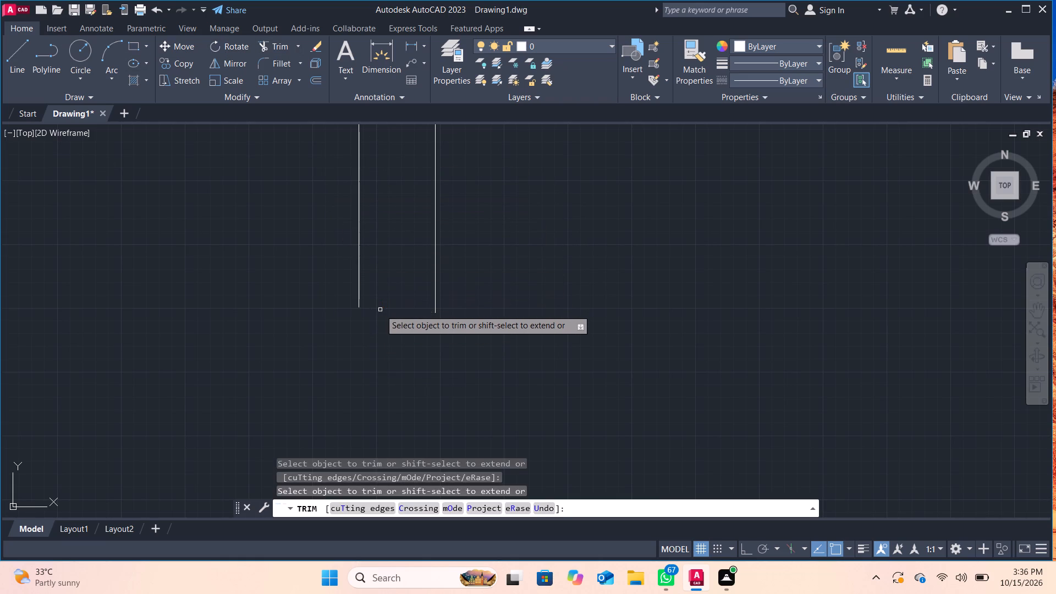
scroll(389, 298, down, 2)
middle_drag(389, 296, 400, 417)
click(410, 316)
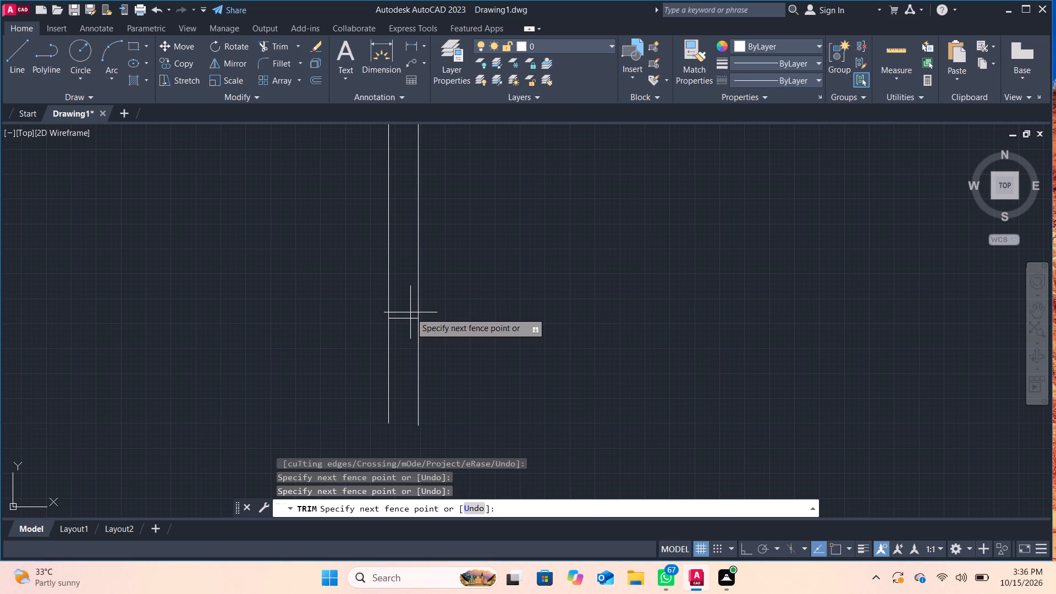
click(404, 336)
scroll(305, 377, up, 1)
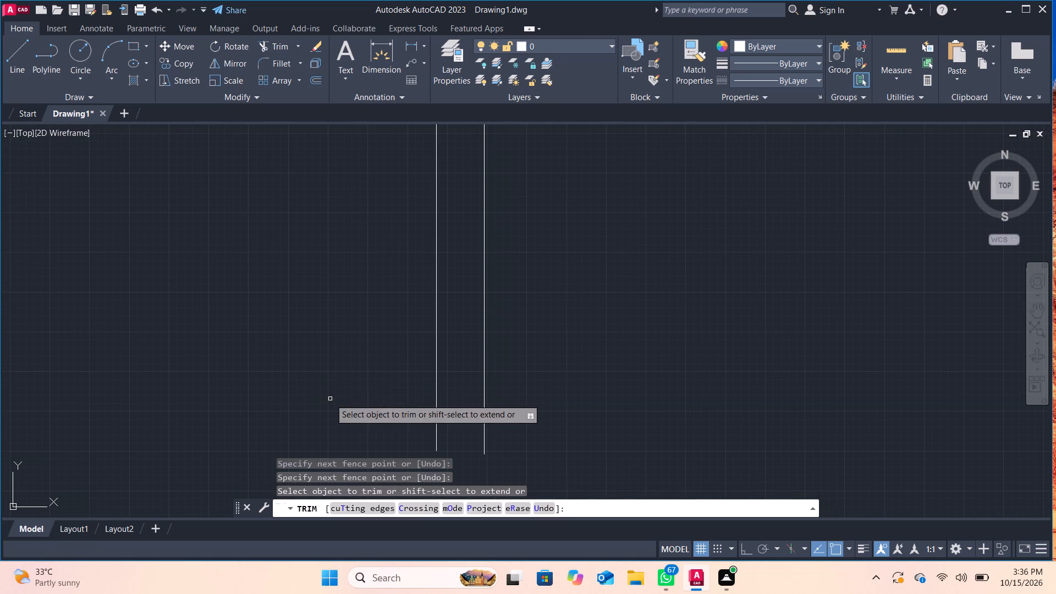
Draw a horizontal end line across the extended partition from its inner face's lower end to the outer face.
click(11, 77)
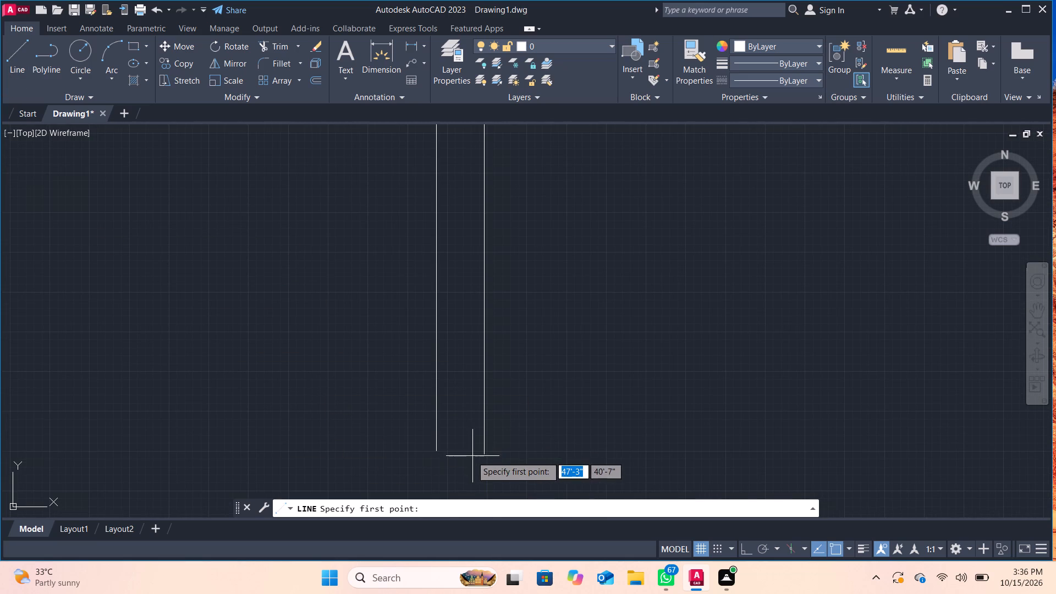
scroll(432, 454, up, 2)
click(438, 449)
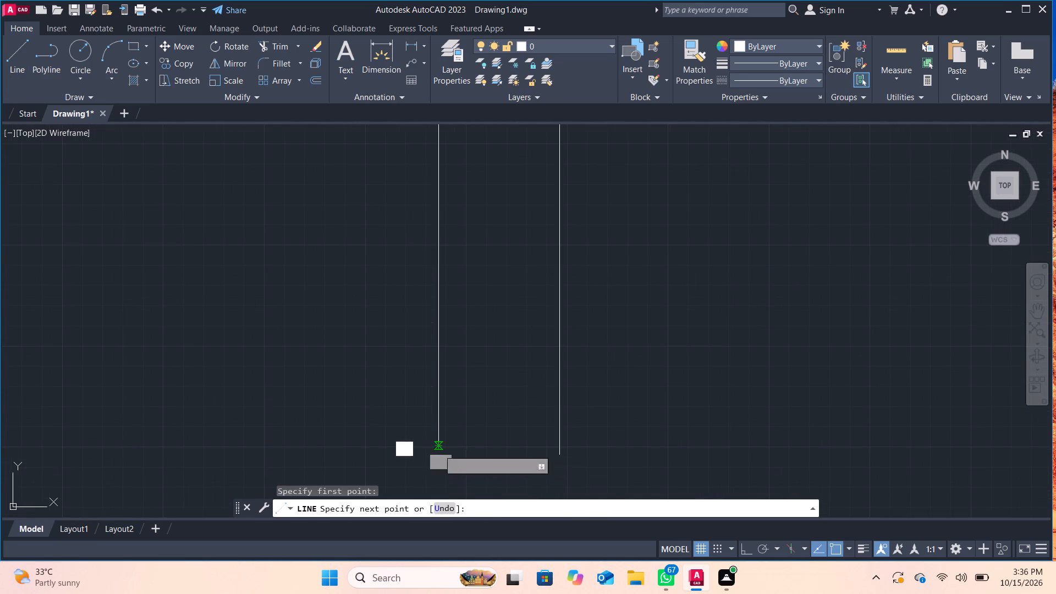
click(557, 446)
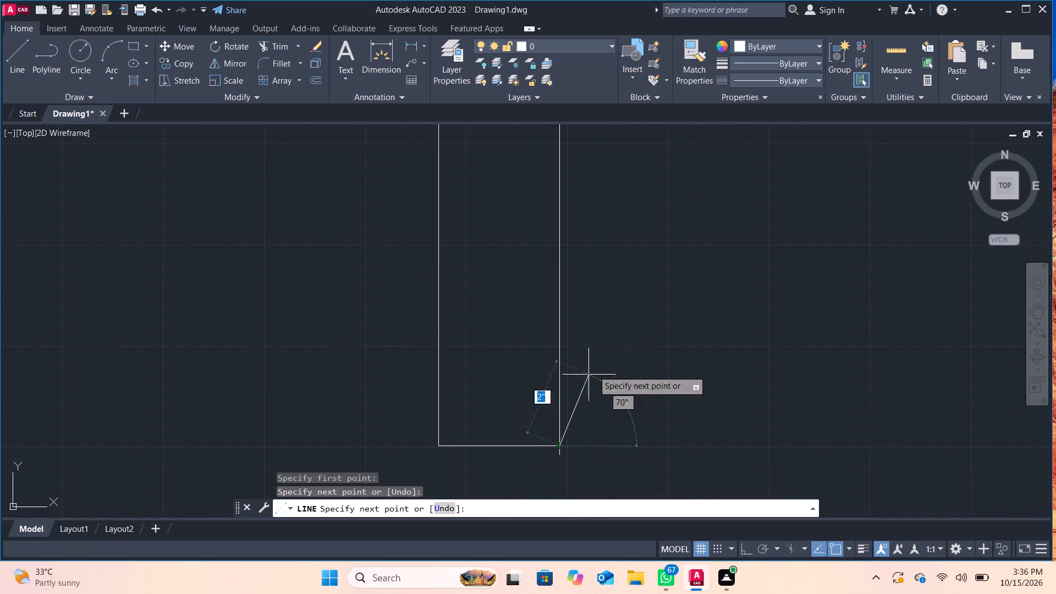
key(Return)
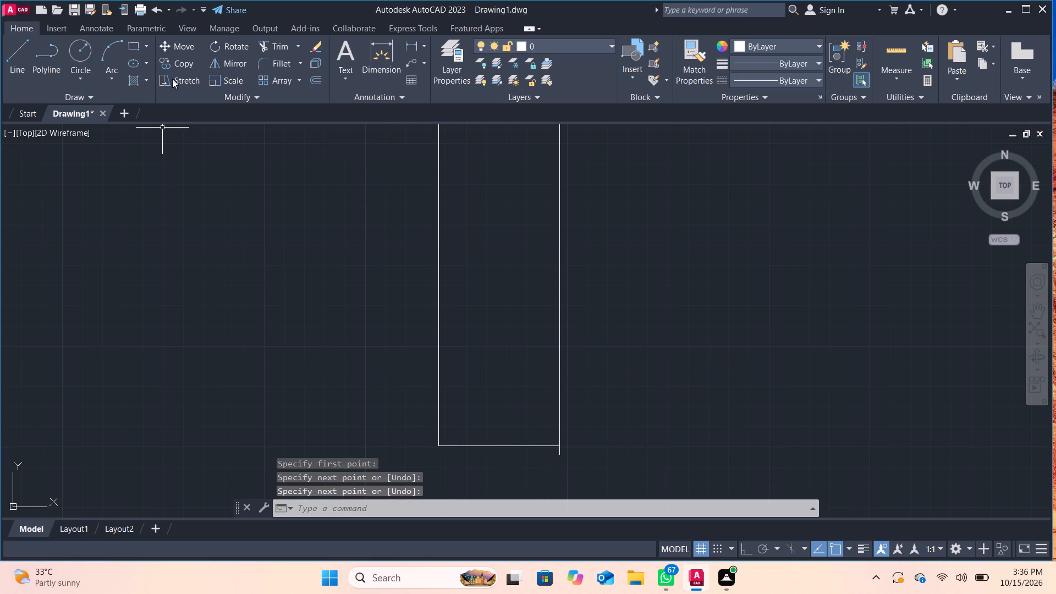
Trim the outer-face overhang below the horizontal end line of the extended partition.
click(285, 45)
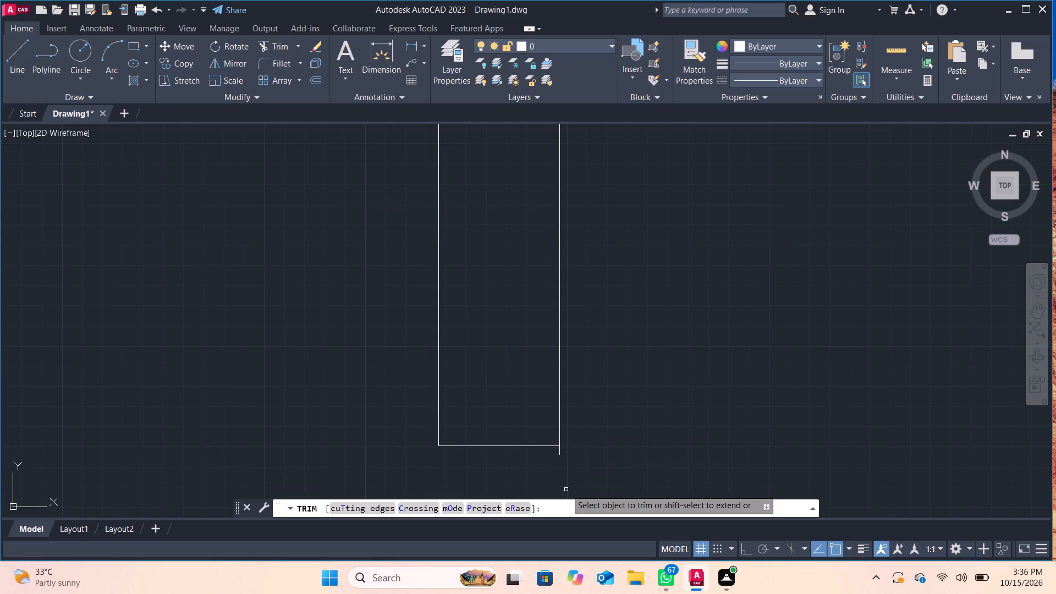
click(559, 454)
scroll(559, 454, down, 2)
middle_drag(607, 460, 607, 442)
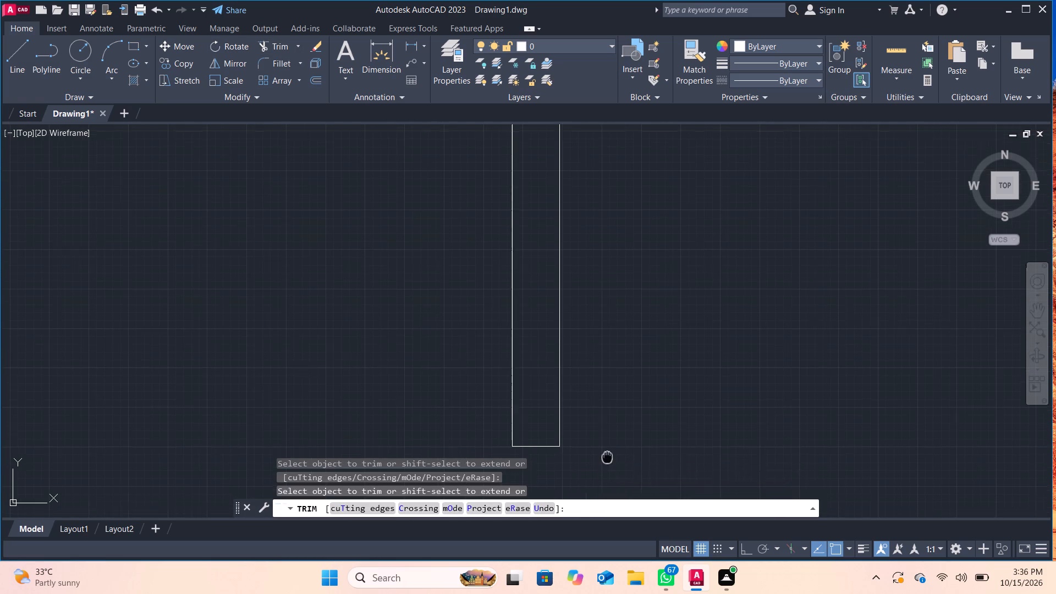
Draw a three-point swing arc from the free end of the door leaf to the outer corner of the extended partition's end.
middle_drag(607, 442, 621, 331)
scroll(664, 298, down, 3)
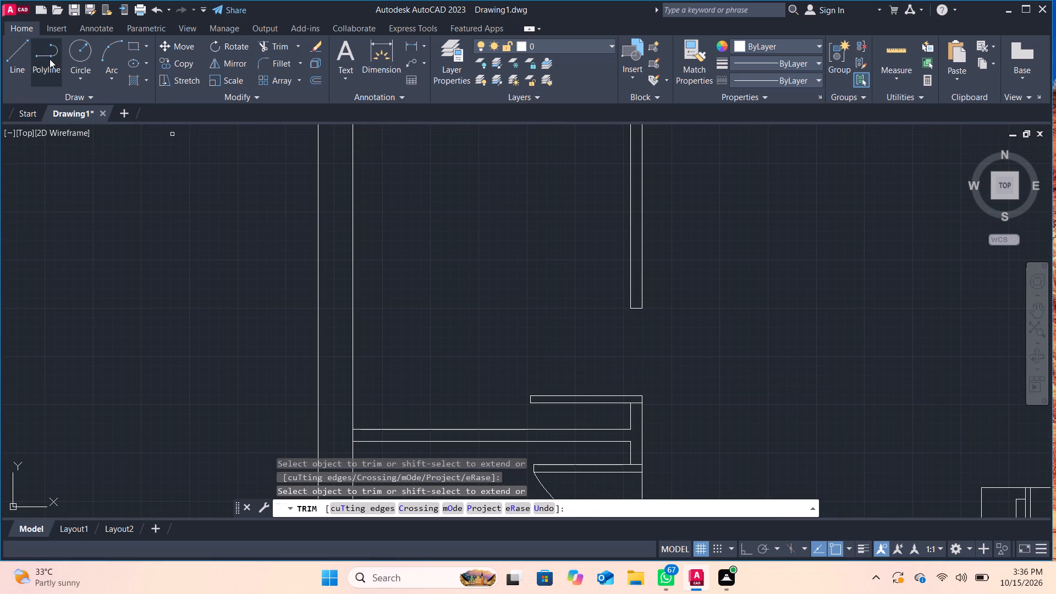
click(111, 47)
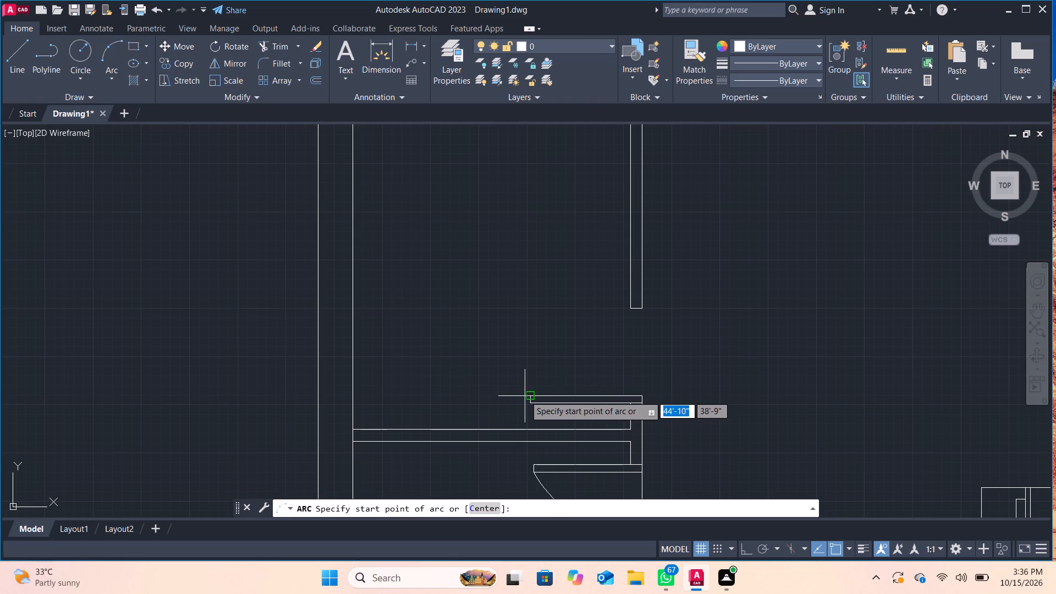
click(528, 393)
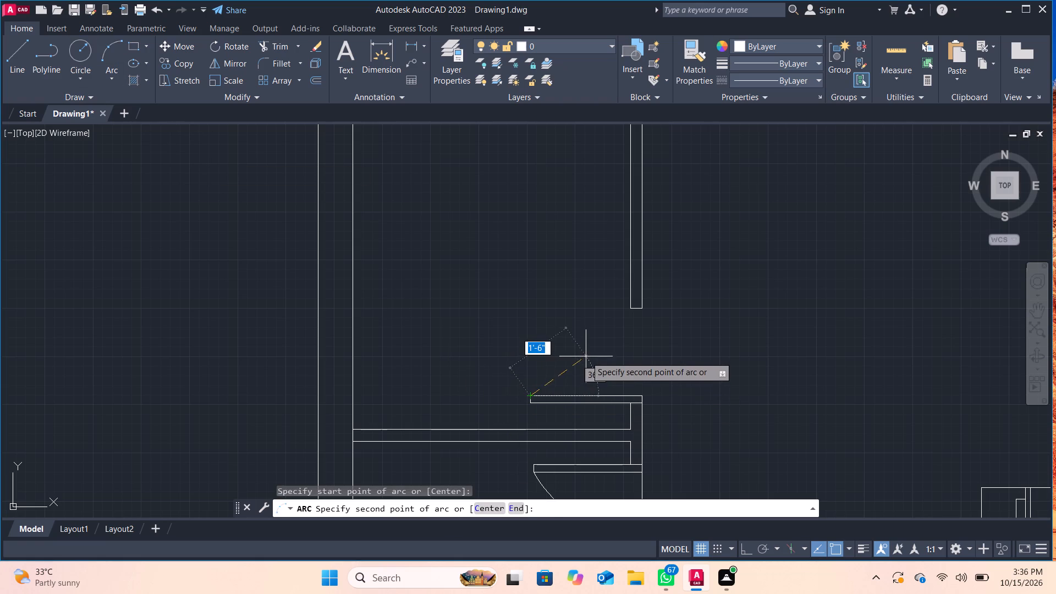
click(575, 335)
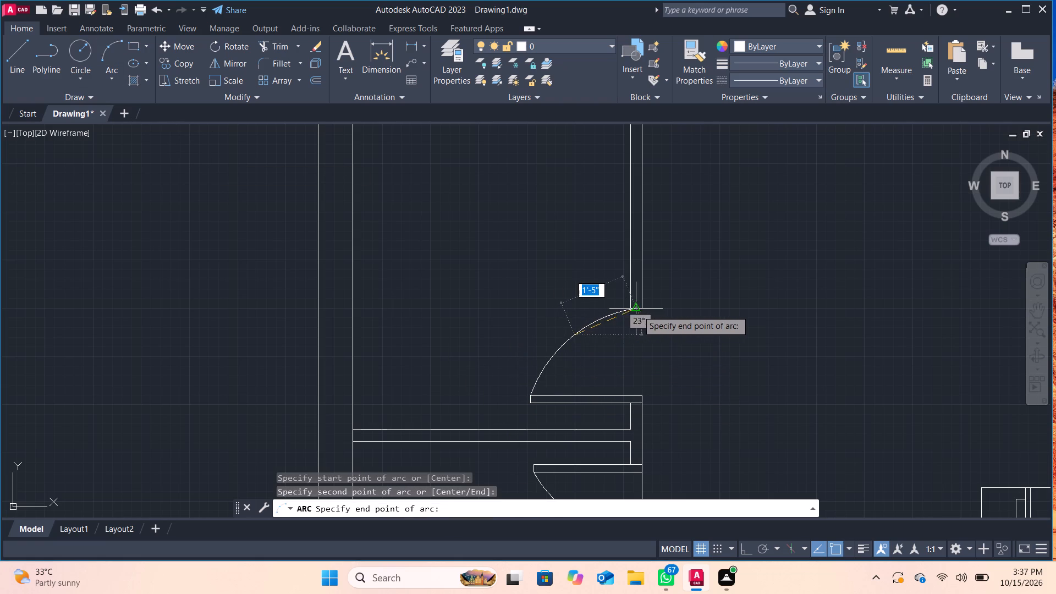
click(644, 310)
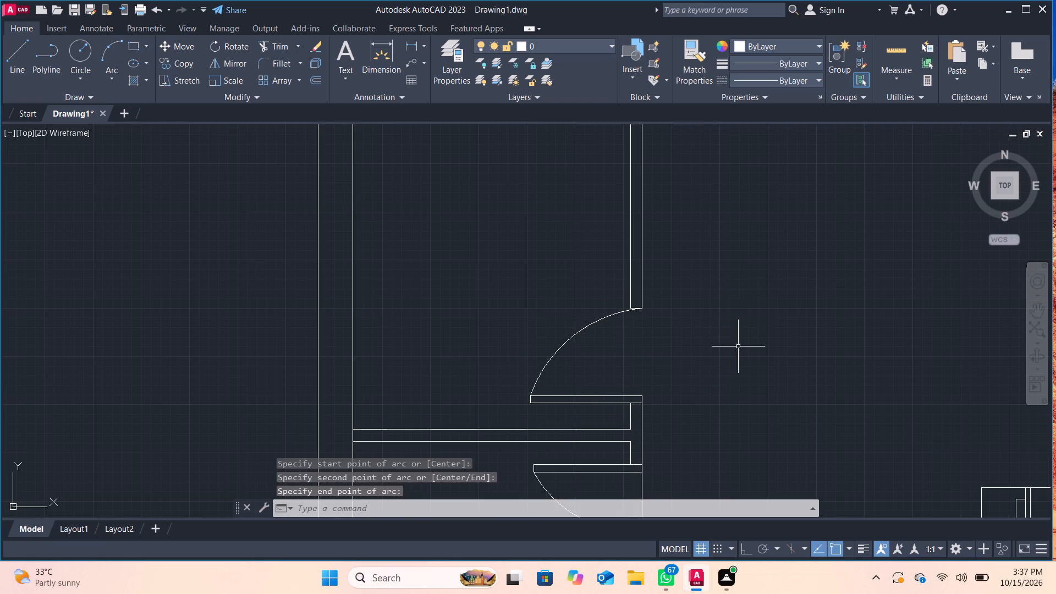
Close the same door opening with a vertical line about 1'-11" long, from the partition end's outer corner down to the leaf's jamb corner.
scroll(693, 373, down, 1)
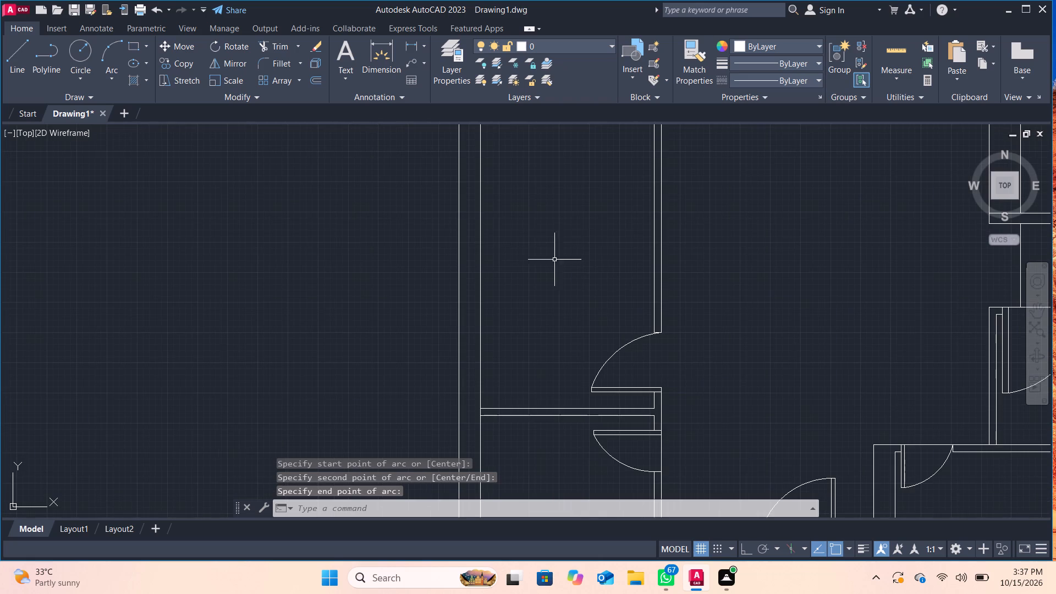
click(29, 56)
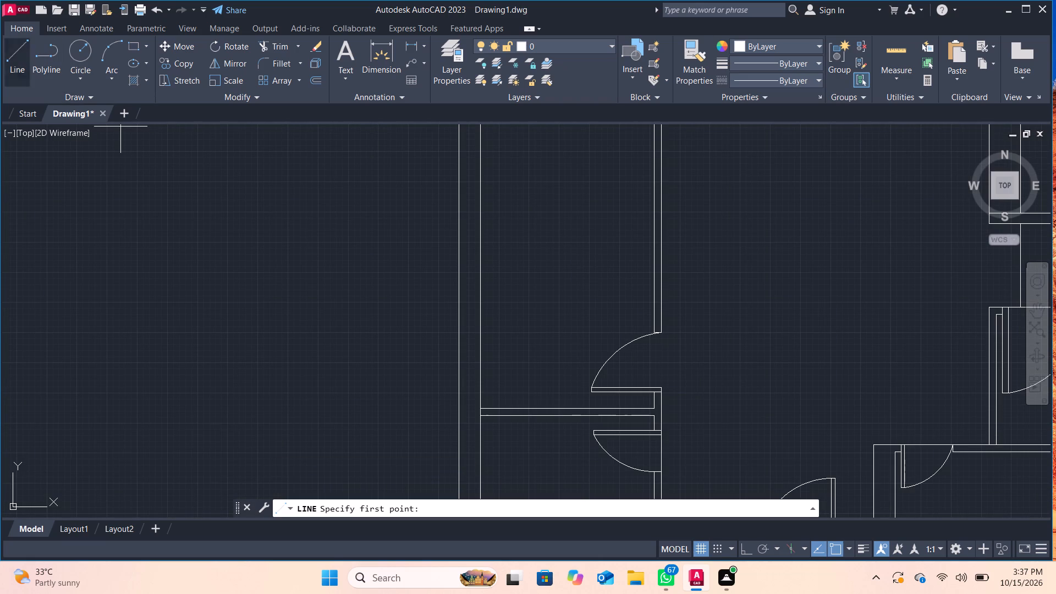
scroll(683, 351, up, 3)
scroll(678, 351, down, 1)
middle_drag(678, 351, 676, 350)
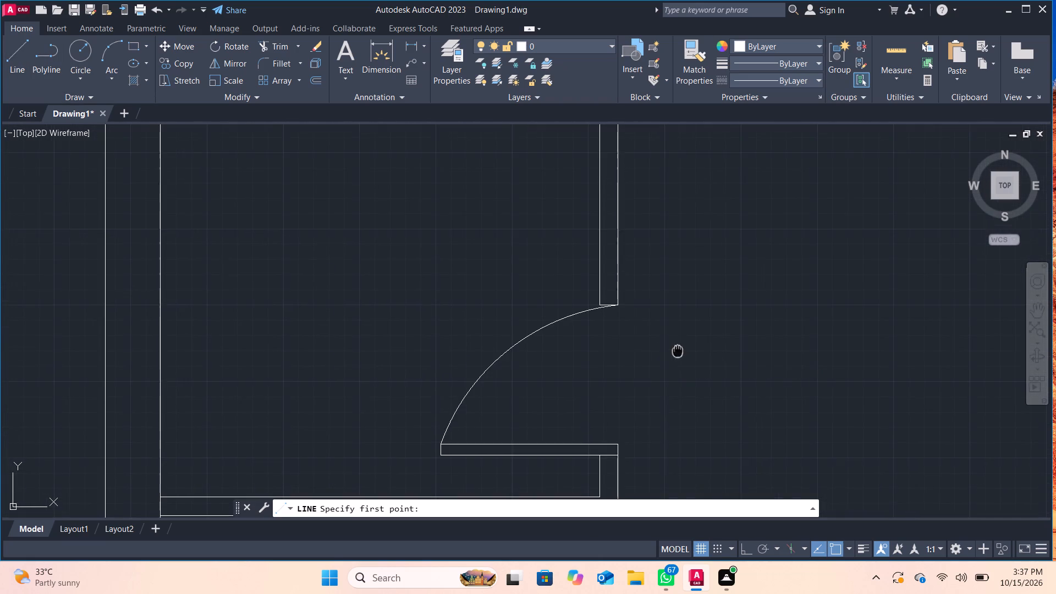
middle_drag(676, 350, 658, 289)
click(597, 242)
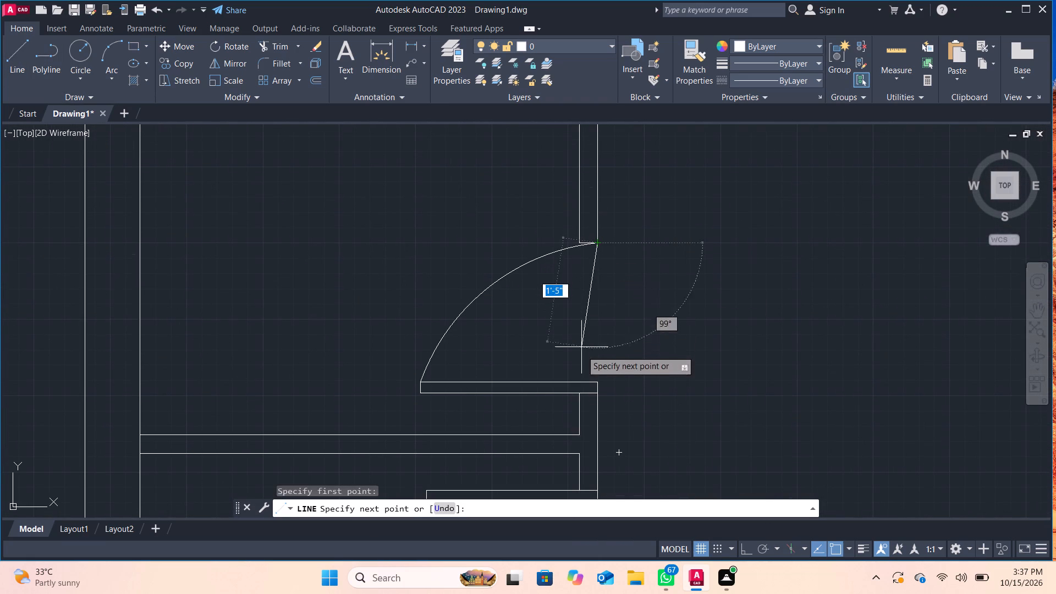
click(595, 381)
key(Return)
Examine the rooms, door openings and staircase around the central hall of the floor plan.
scroll(629, 403, down, 3)
middle_drag(630, 403, 692, 359)
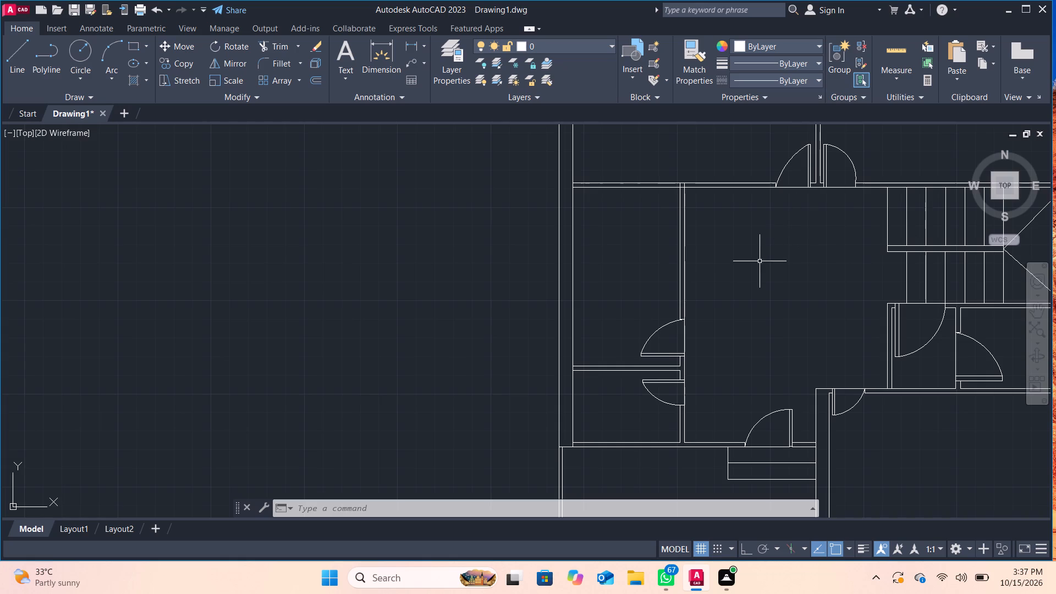
middle_drag(760, 262, 745, 298)
scroll(744, 295, down, 1)
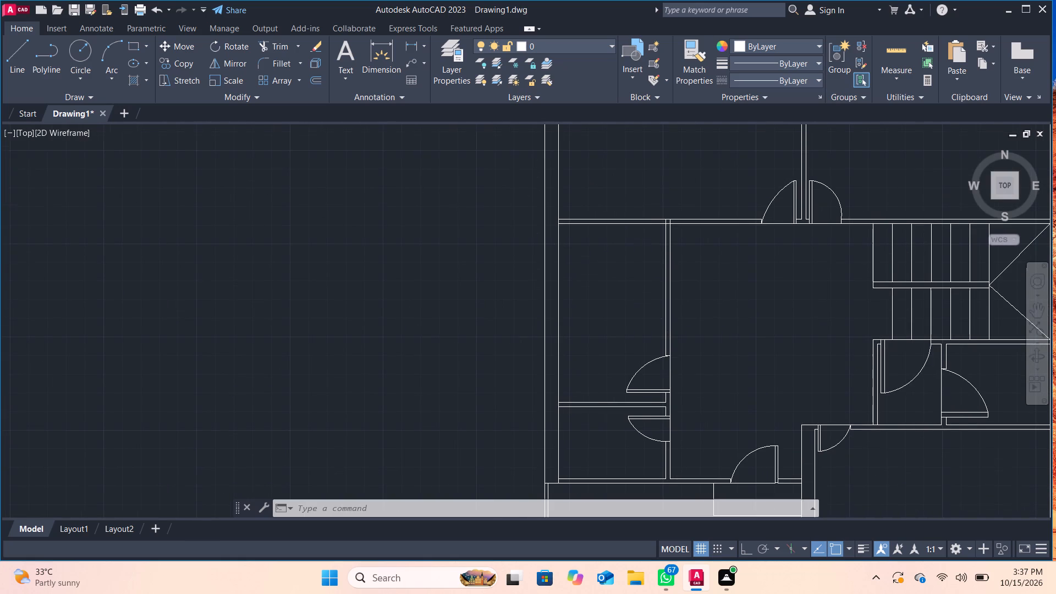
scroll(713, 304, up, 2)
scroll(713, 304, down, 1)
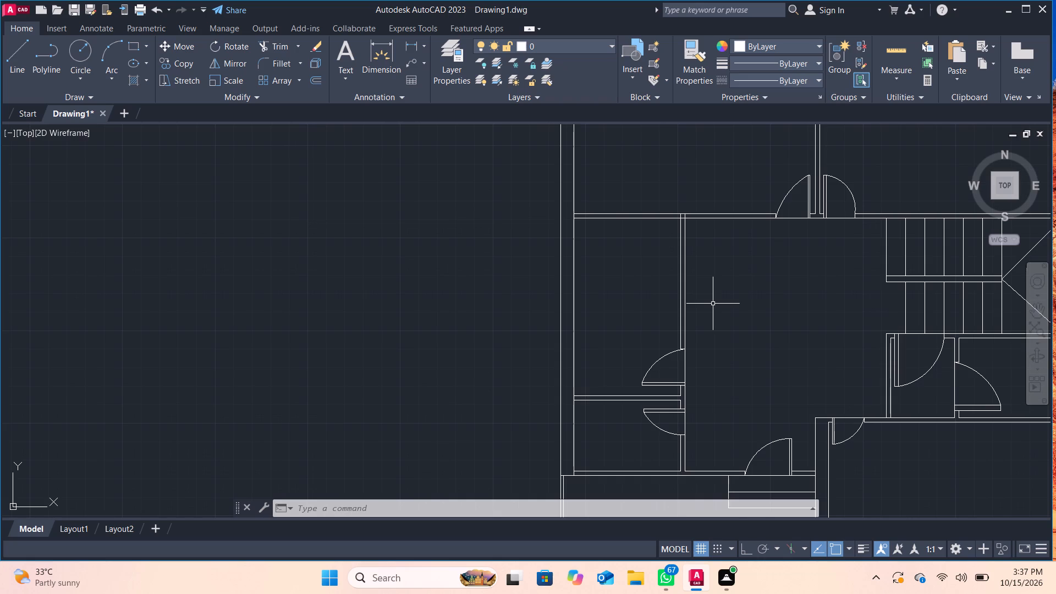
middle_drag(821, 343, 774, 272)
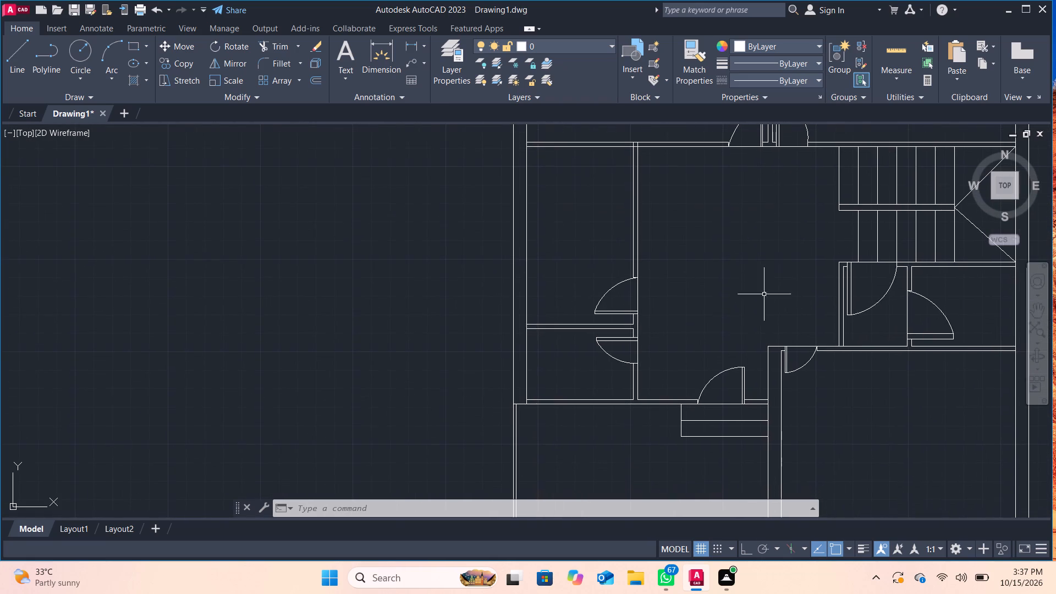
scroll(696, 304, up, 1)
middle_drag(696, 303, 697, 286)
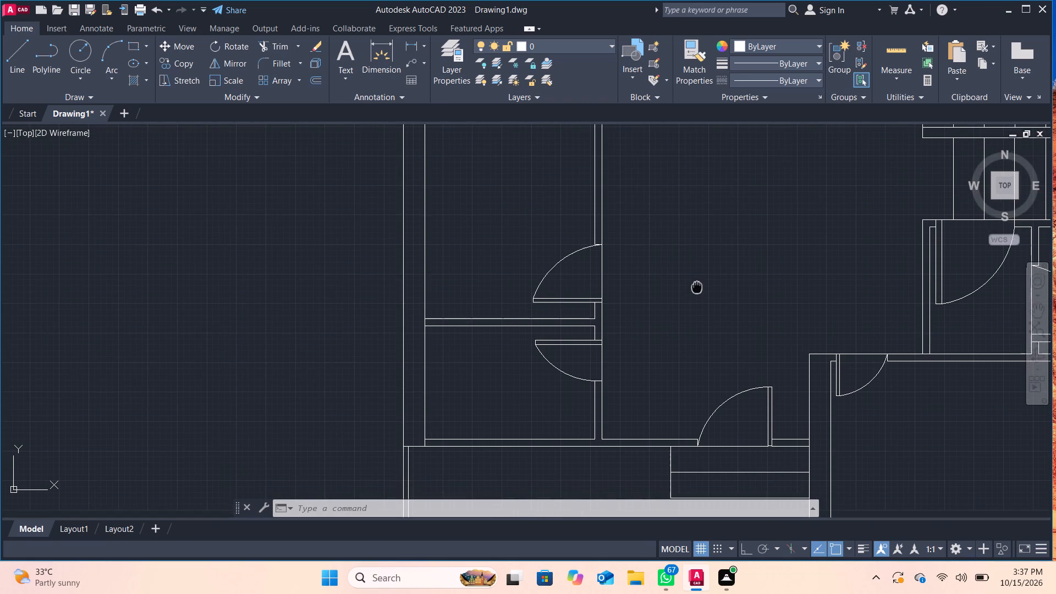
middle_drag(697, 286, 691, 309)
scroll(690, 309, down, 2)
middle_drag(690, 309, 690, 309)
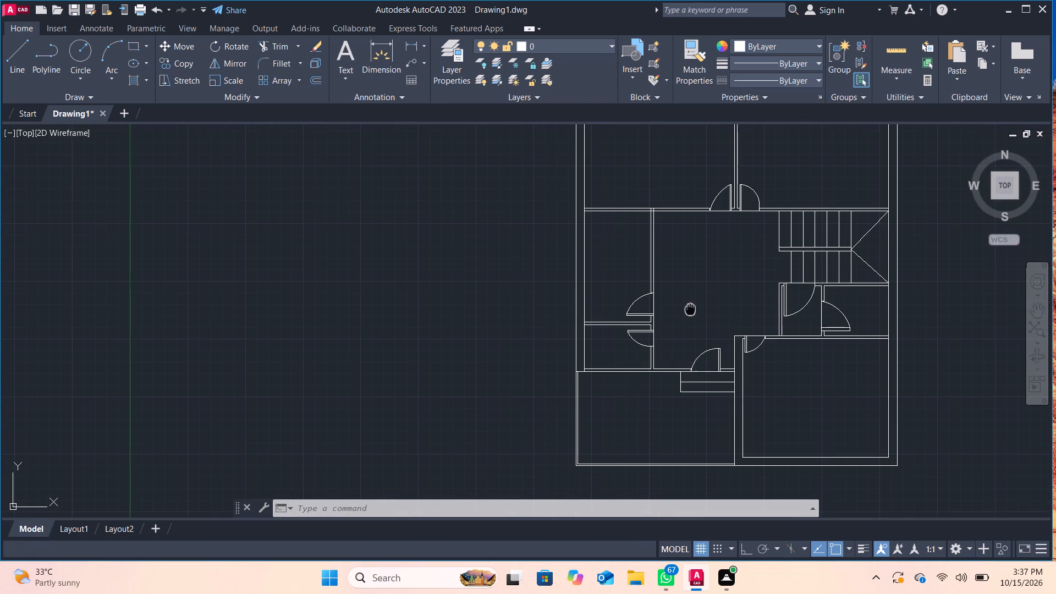
Draw an L-shaped outline in the narrow left room, about 7' up from the horizontal partition and across to the vertical partition's inner face.
middle_drag(690, 309, 685, 365)
scroll(685, 365, up, 2)
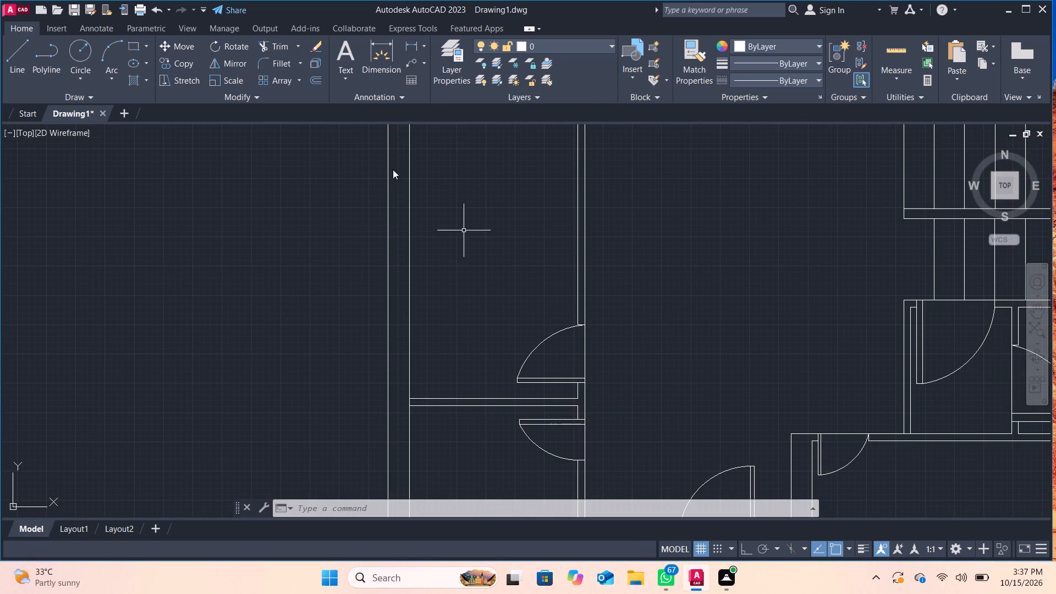
click(16, 49)
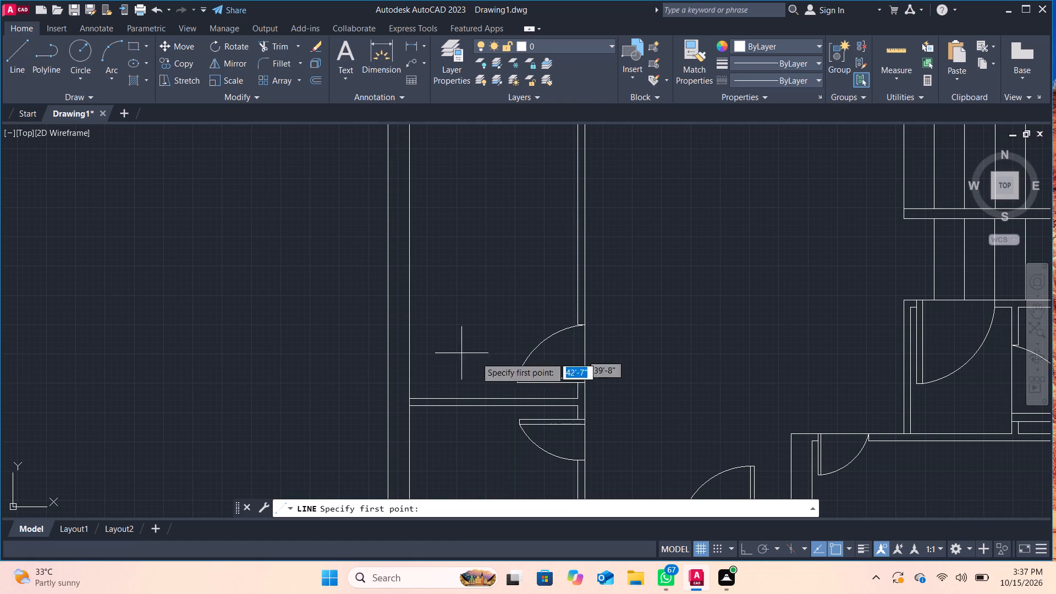
click(475, 398)
middle_drag(477, 170, 481, 304)
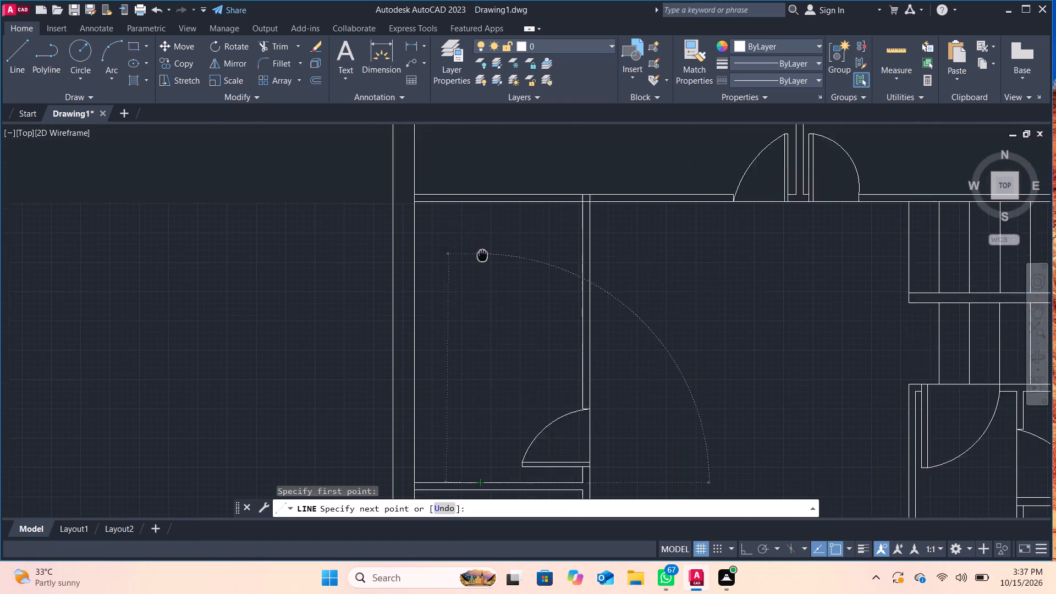
middle_drag(481, 304, 480, 317)
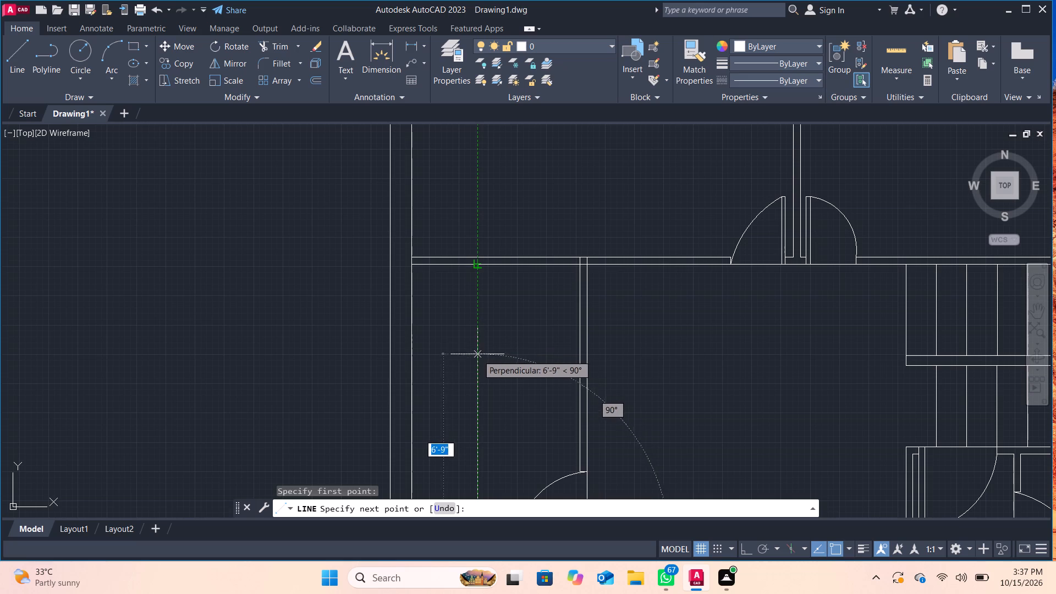
click(476, 346)
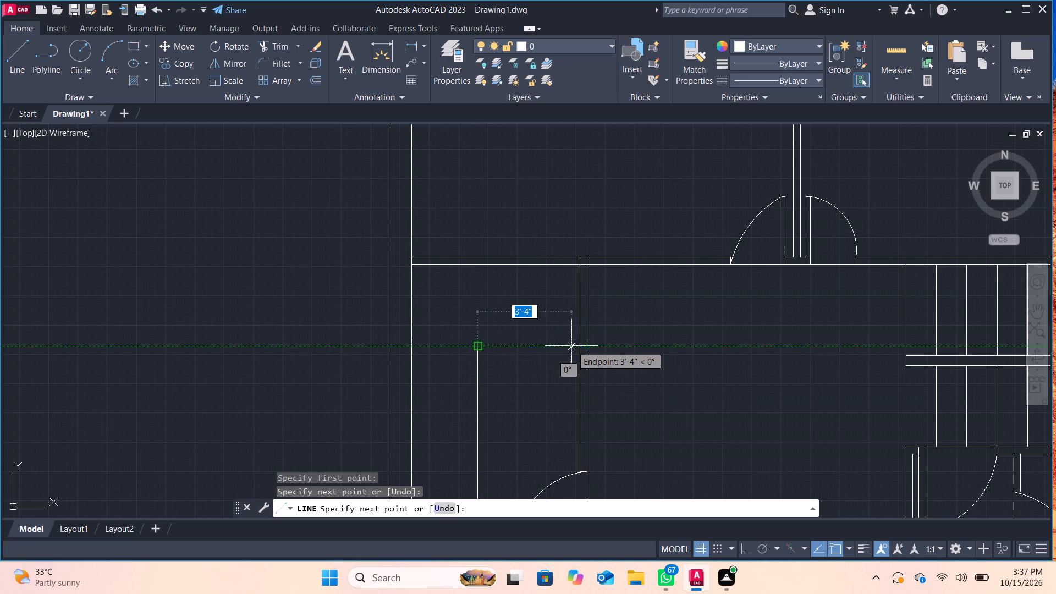
click(577, 346)
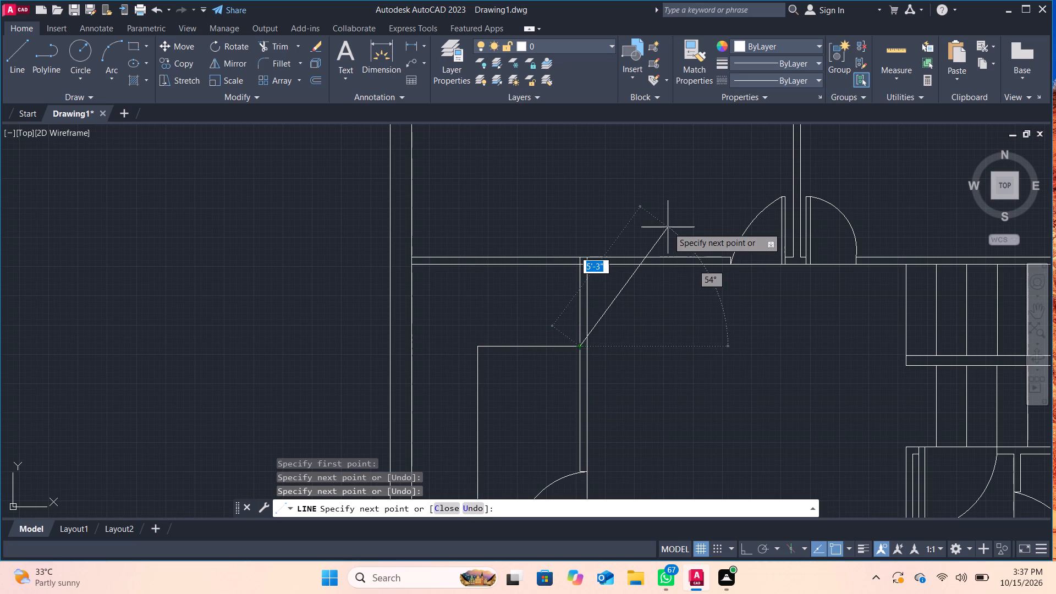
key(Return)
Examine the whole floor plan and its surrounding exterior walls.
scroll(668, 227, down, 2)
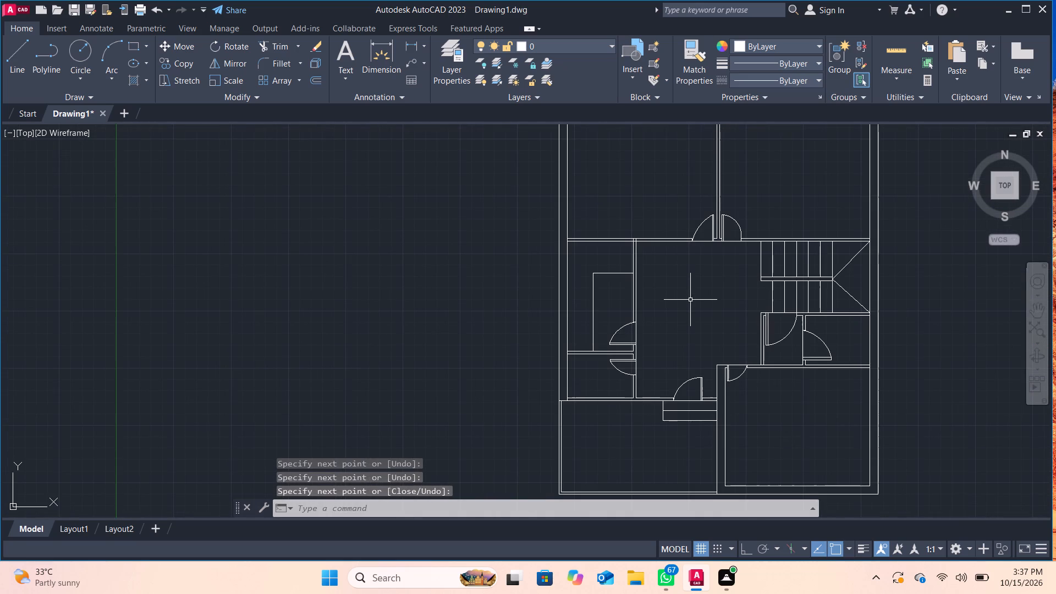
middle_drag(690, 300, 676, 263)
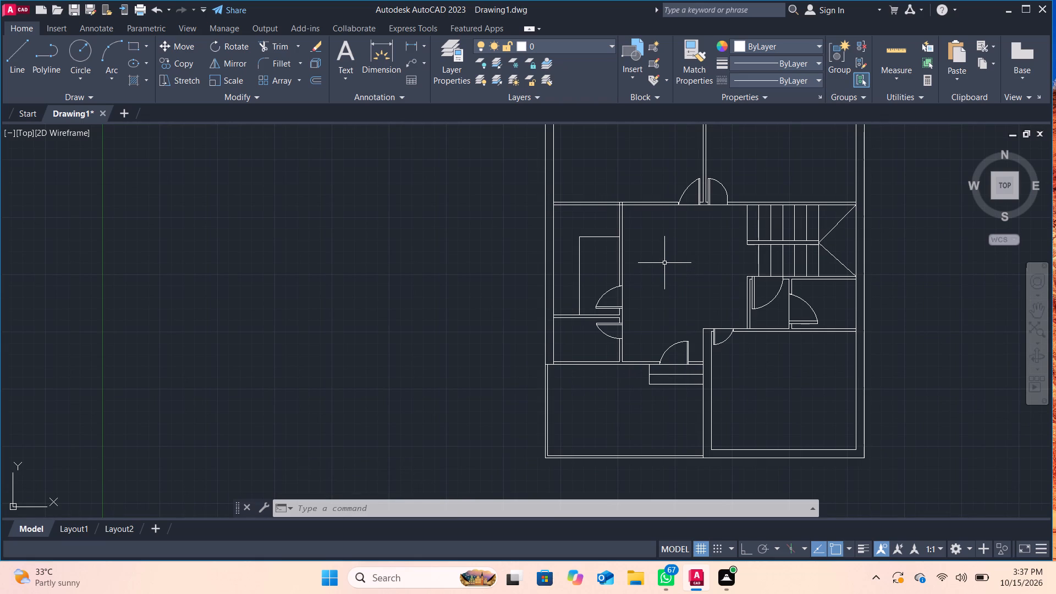
scroll(662, 268, down, 2)
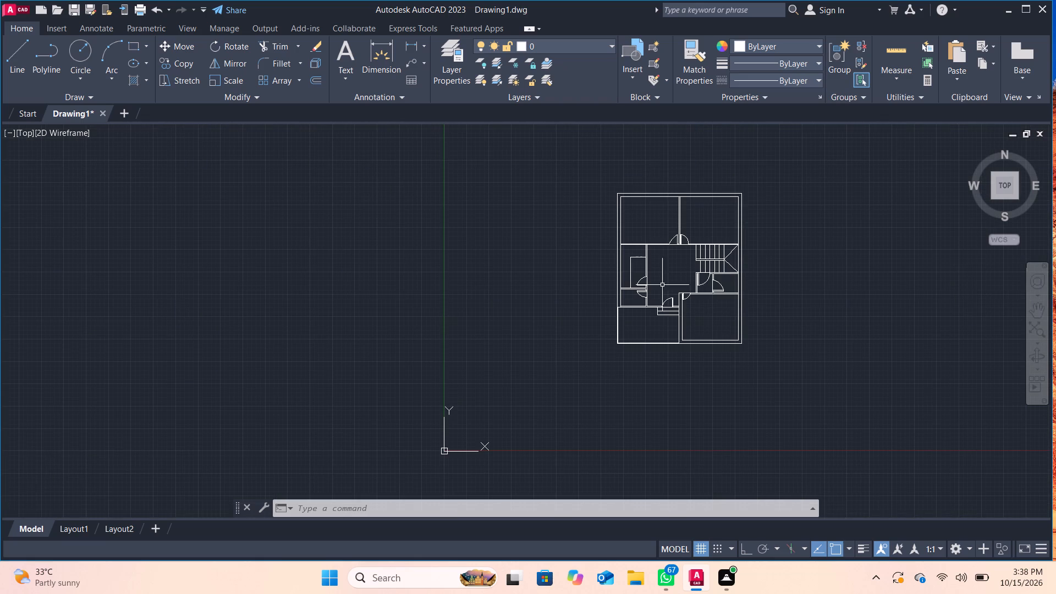
middle_drag(799, 284, 665, 304)
scroll(664, 296, up, 2)
middle_drag(664, 294, 664, 328)
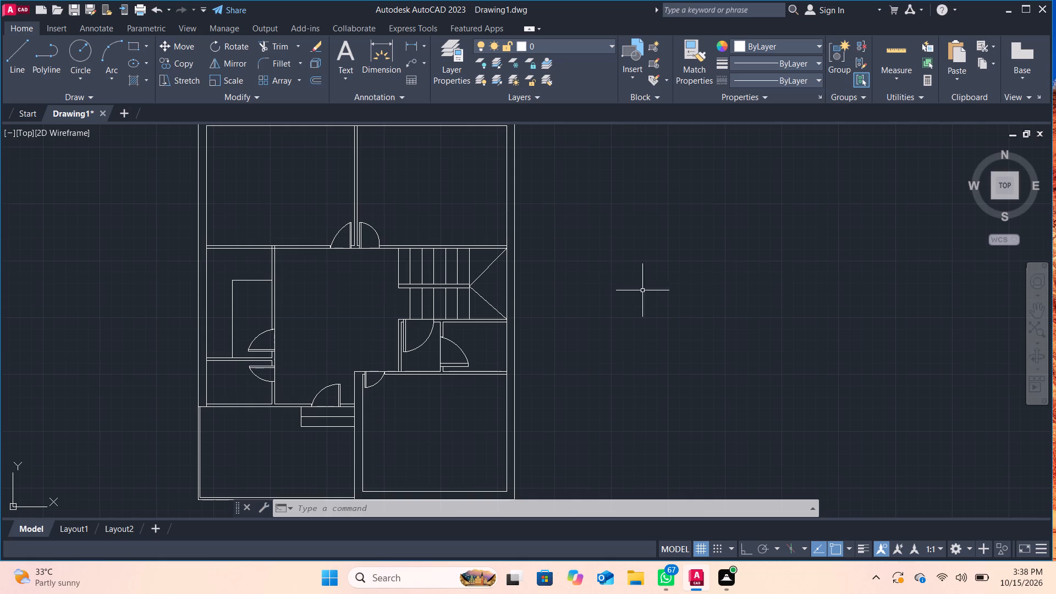
scroll(628, 277, down, 2)
middle_drag(629, 282, 637, 304)
scroll(637, 304, up, 3)
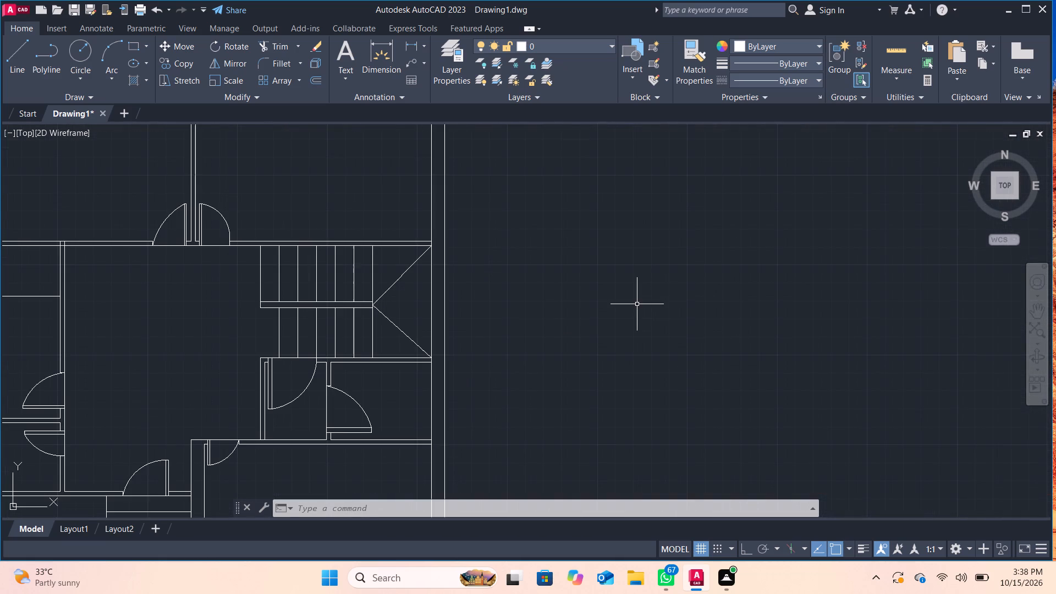
Draw two 9" horizontal lines across the right exterior wall of the upper-right room to mark the ends of an opening.
middle_drag(637, 304, 756, 395)
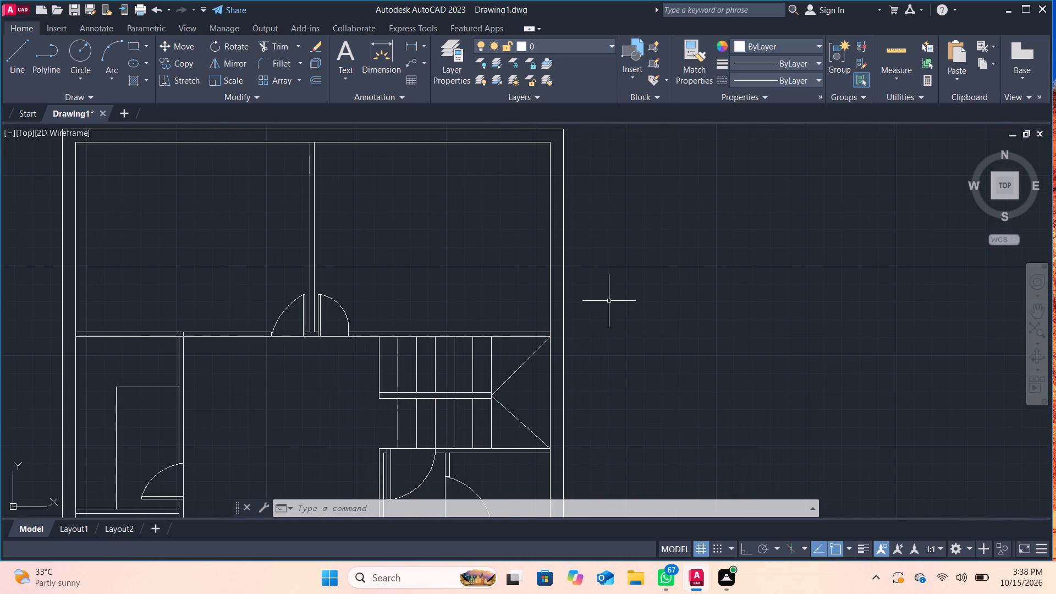
click(9, 55)
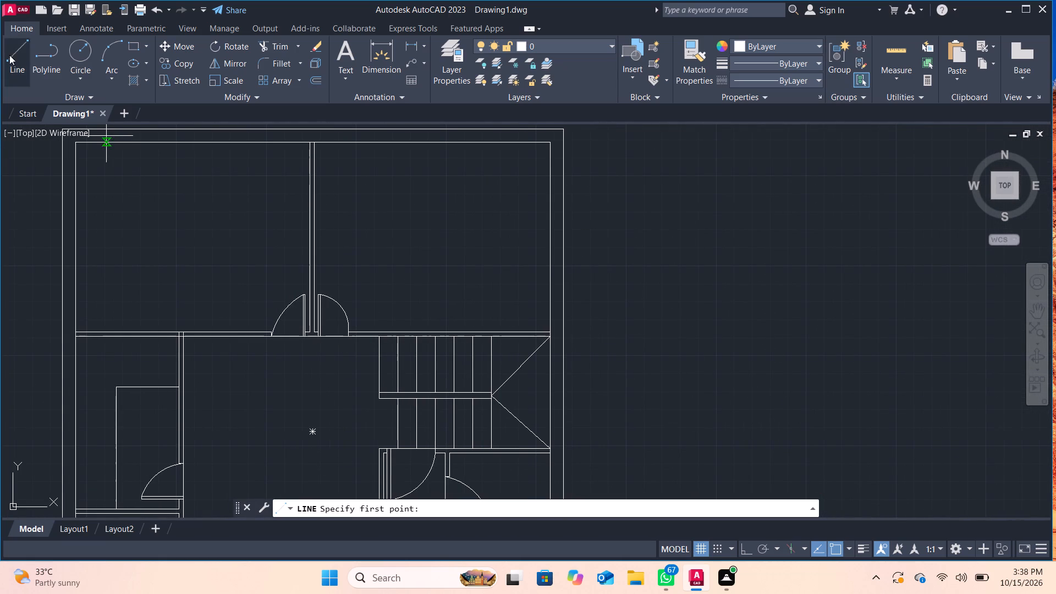
click(551, 187)
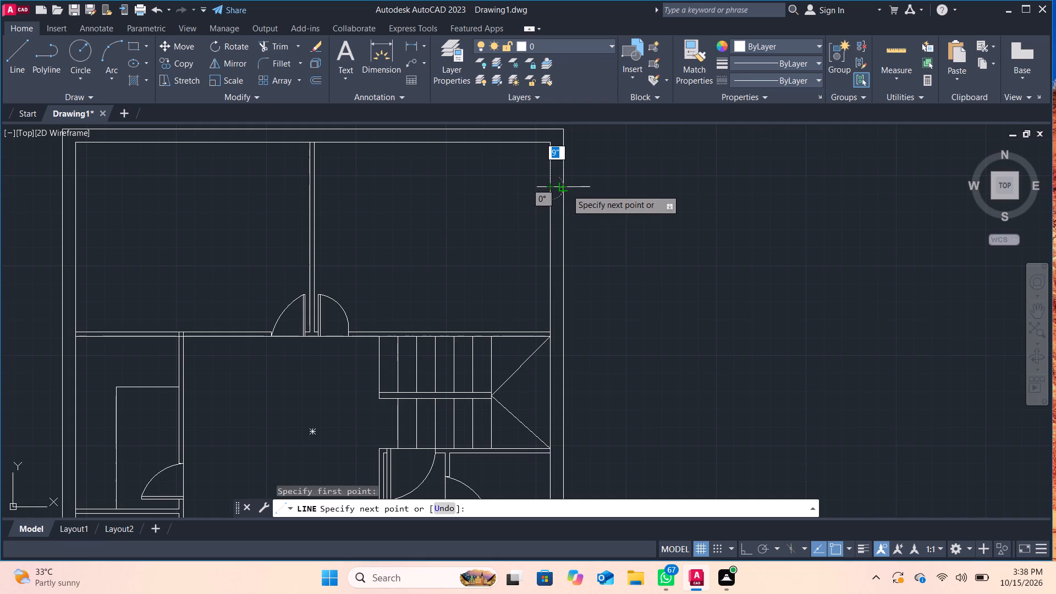
click(566, 189)
key(Return)
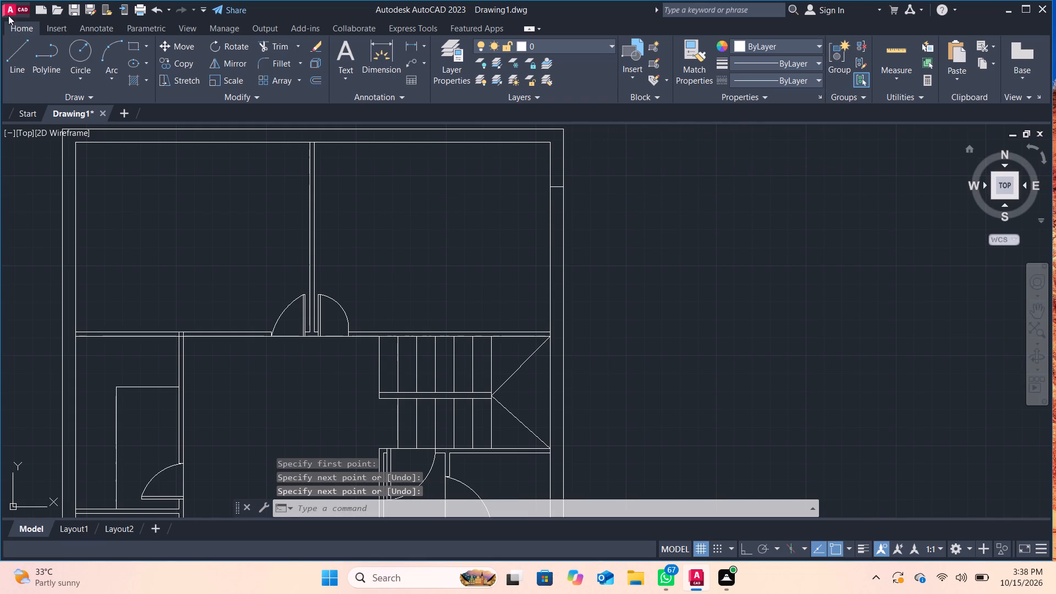
click(21, 53)
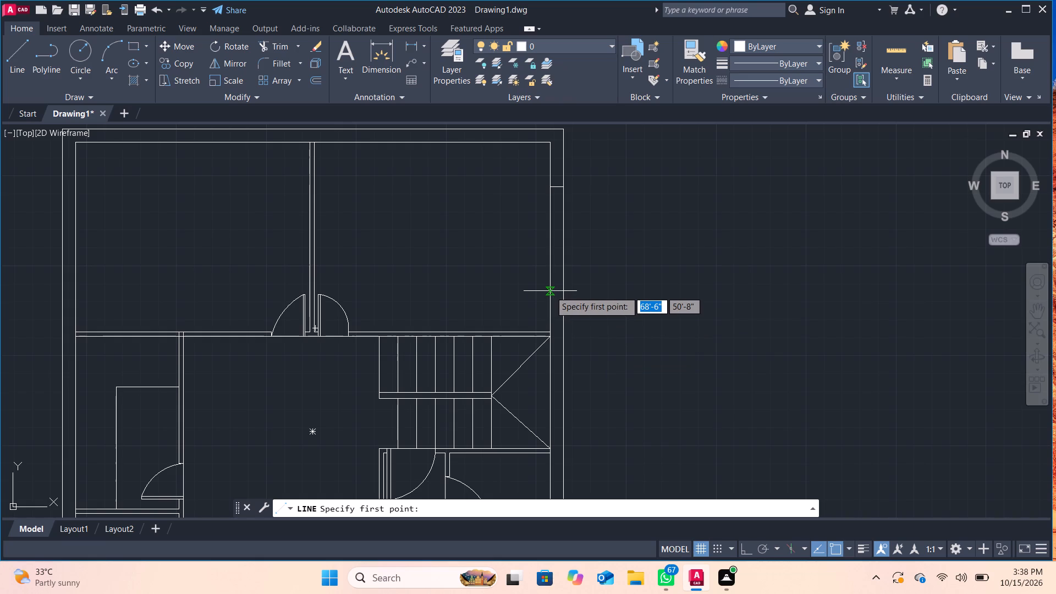
click(550, 291)
click(566, 293)
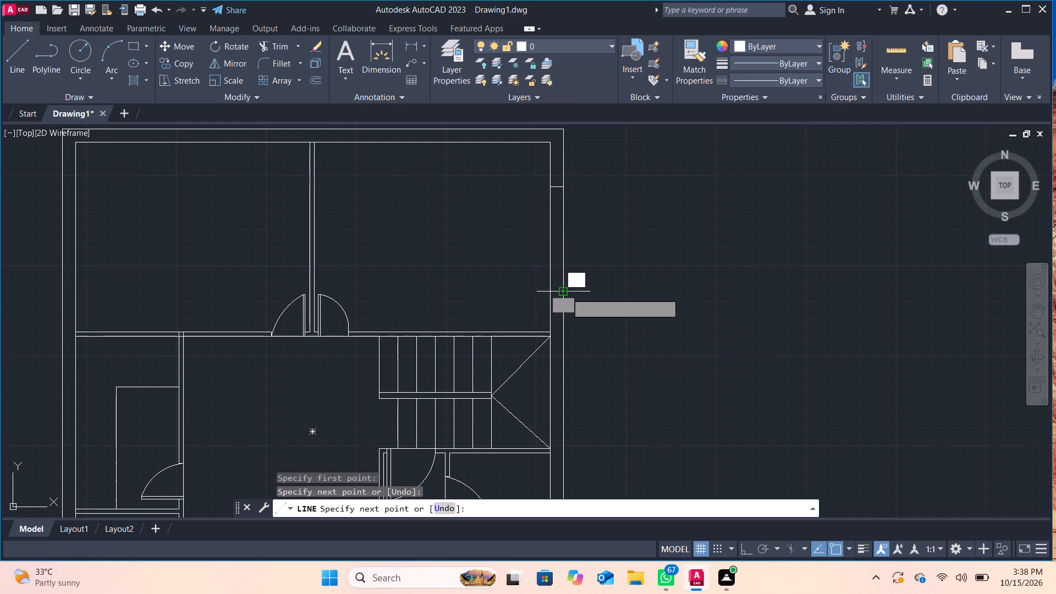
key(Return)
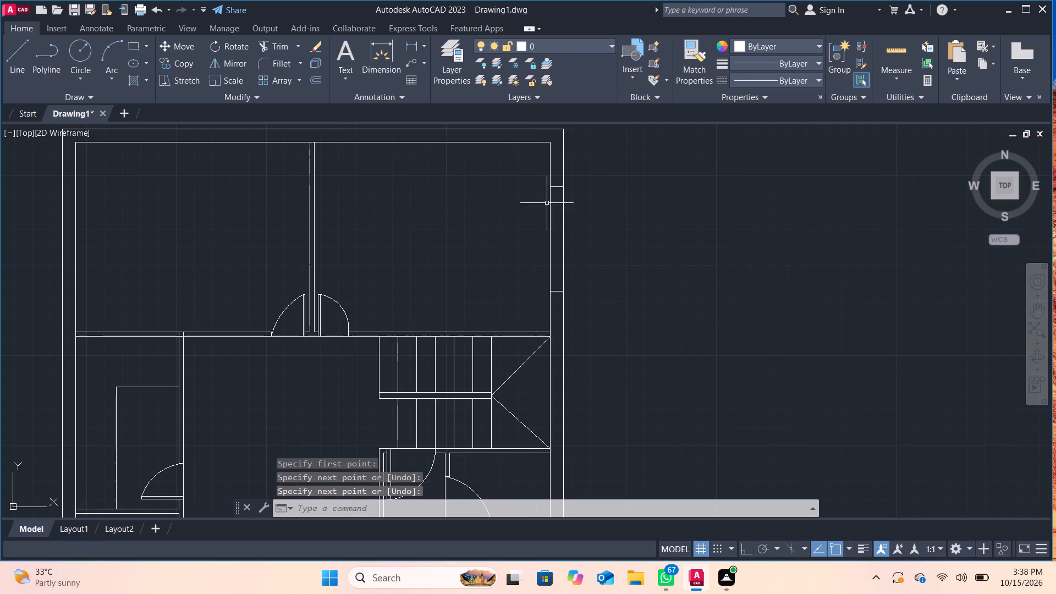
Draw a vertical line about 6' long along the middle of the upper-right room's exterior wall opening, joining its two end lines.
click(14, 42)
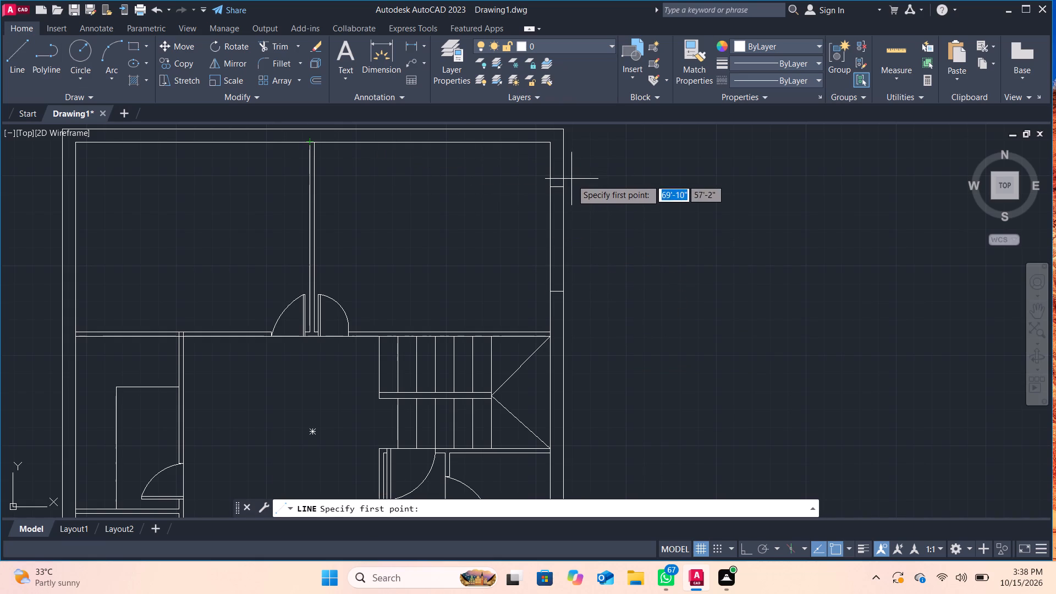
click(556, 188)
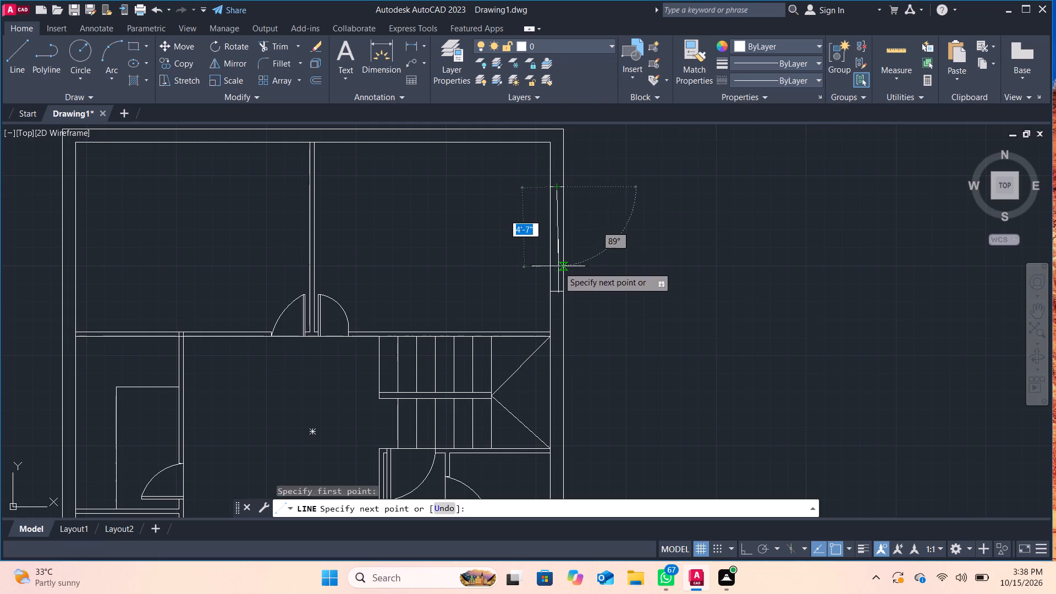
click(555, 291)
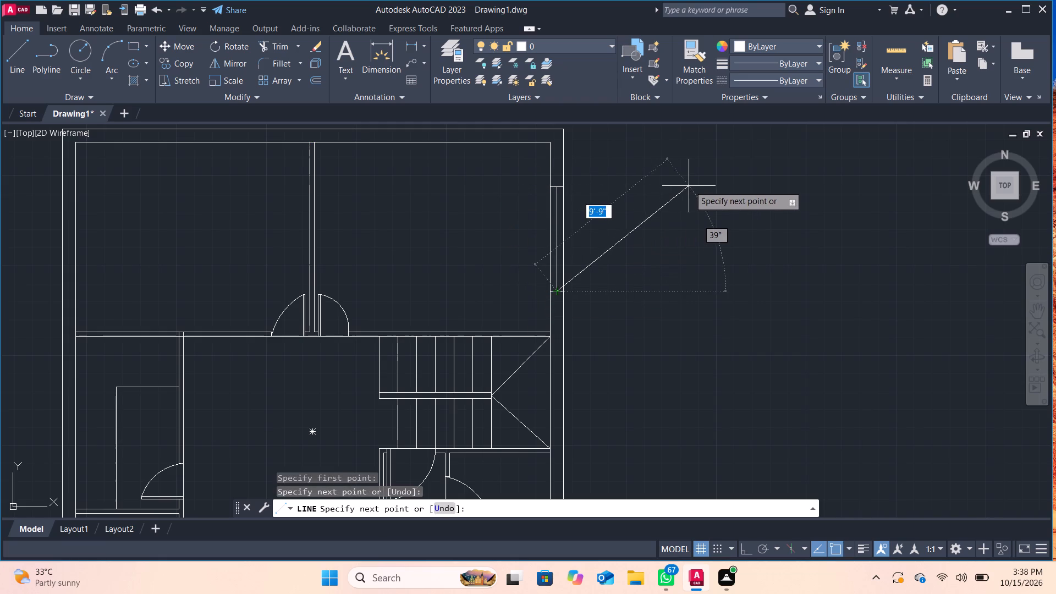
key(Return)
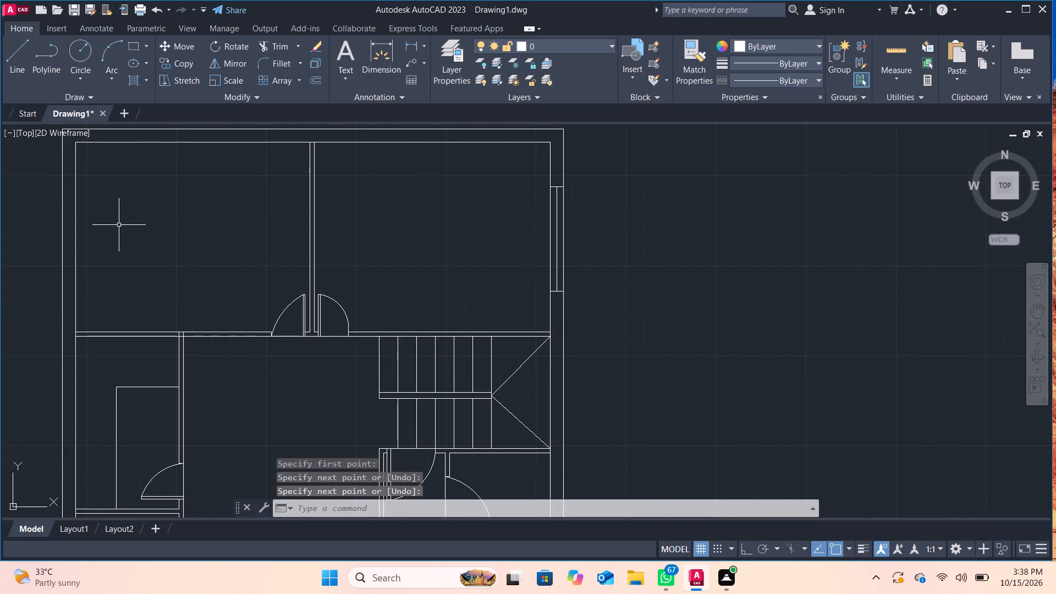
Draw two 9" horizontal lines about 6' apart across the left exterior wall of the upper-left room to mark an opening.
scroll(116, 226, down, 1)
middle_drag(116, 226, 384, 261)
scroll(346, 263, up, 2)
scroll(430, 254, down, 1)
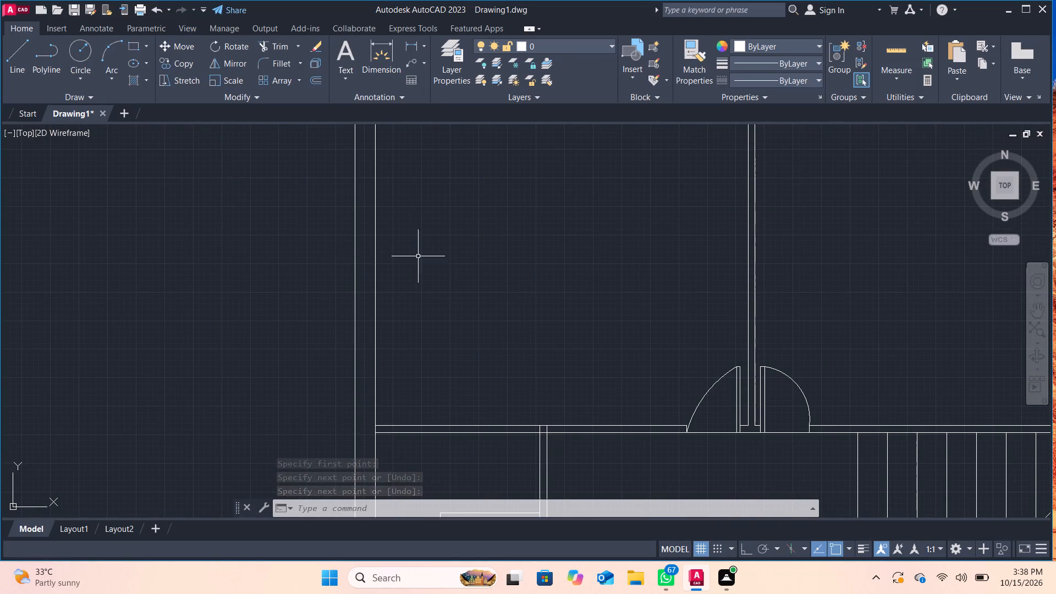
click(24, 51)
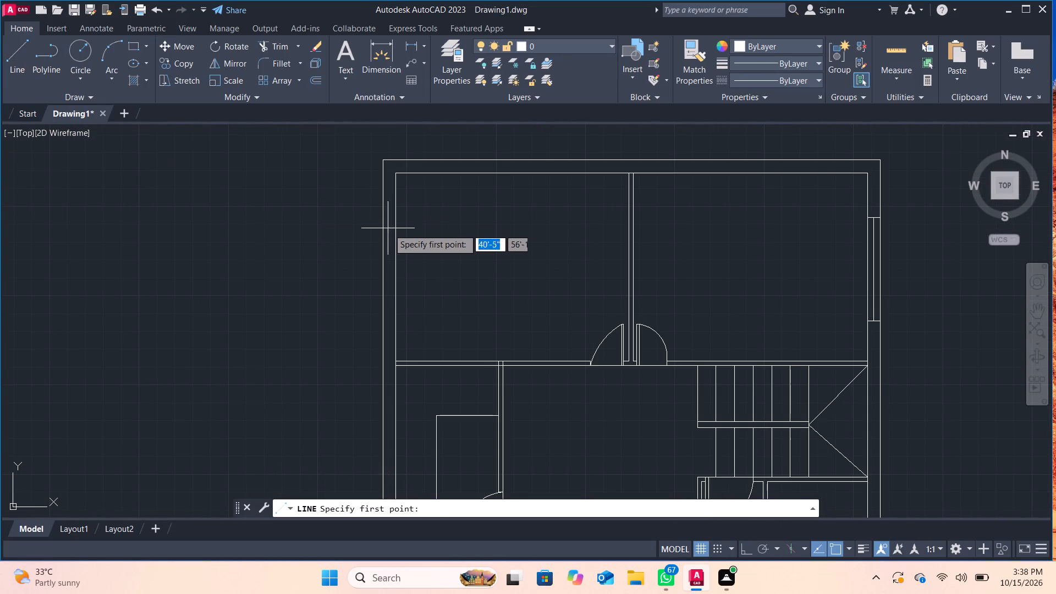
scroll(382, 221, up, 1)
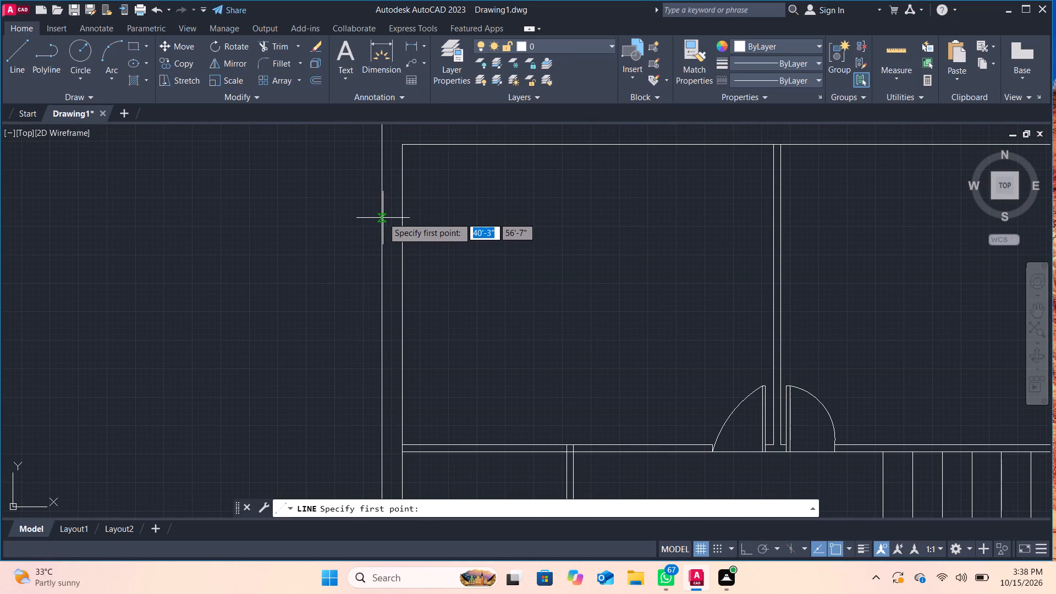
click(381, 216)
click(403, 217)
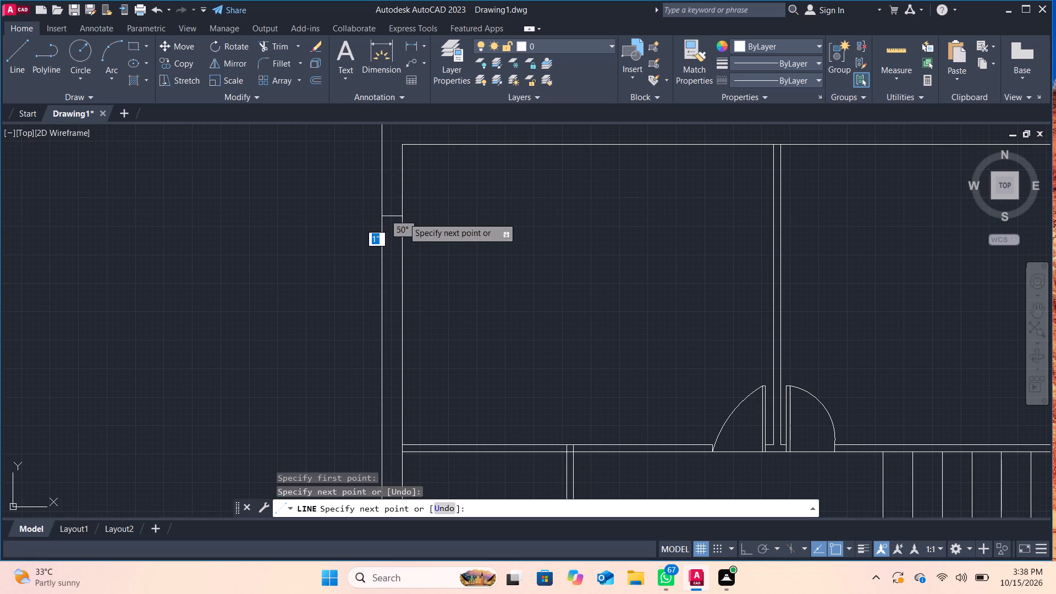
key(Return)
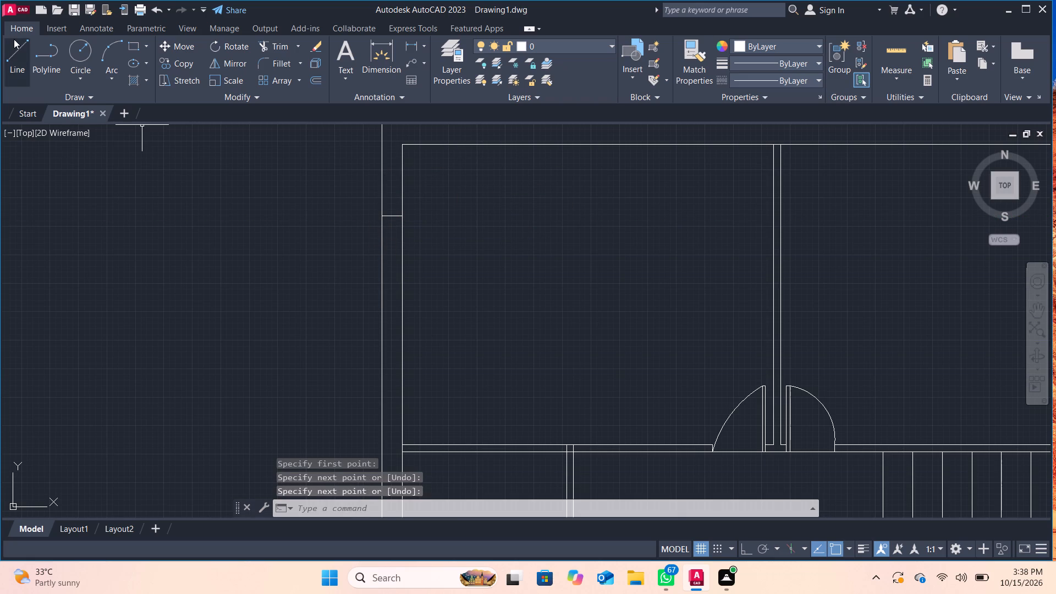
click(14, 39)
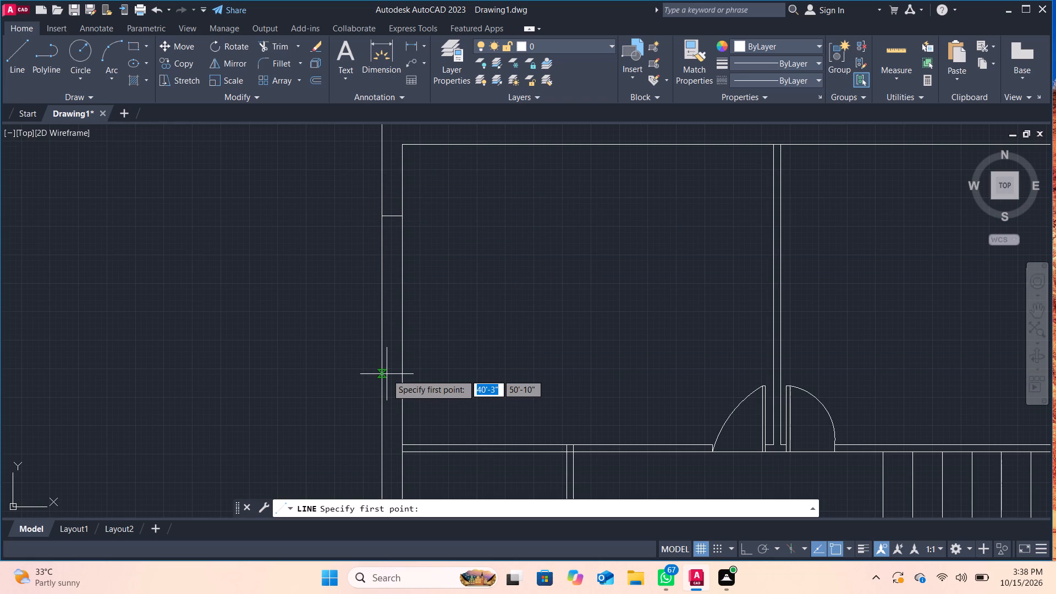
click(382, 378)
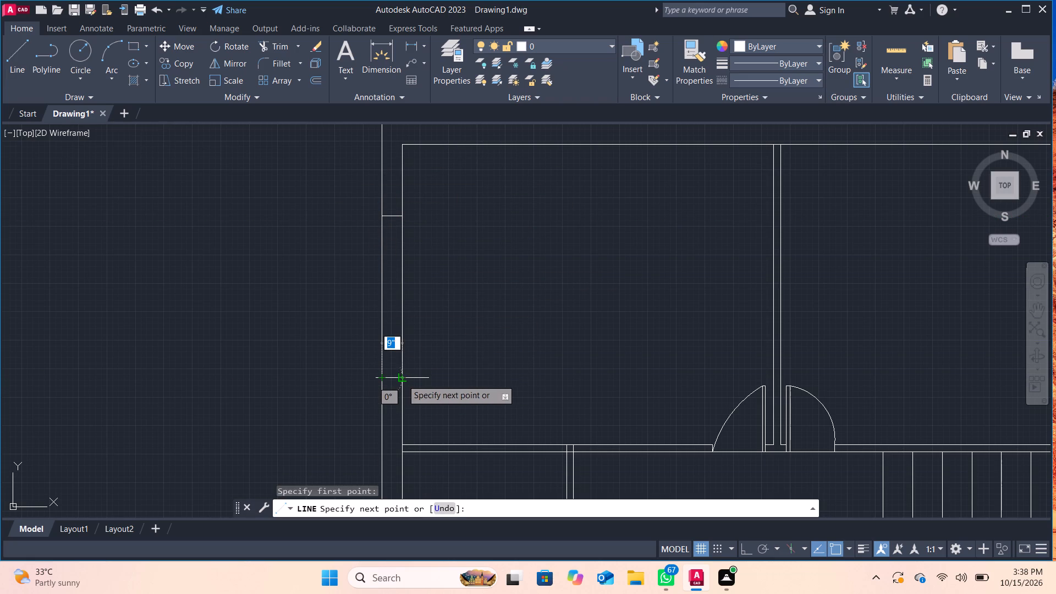
click(402, 380)
key(Return)
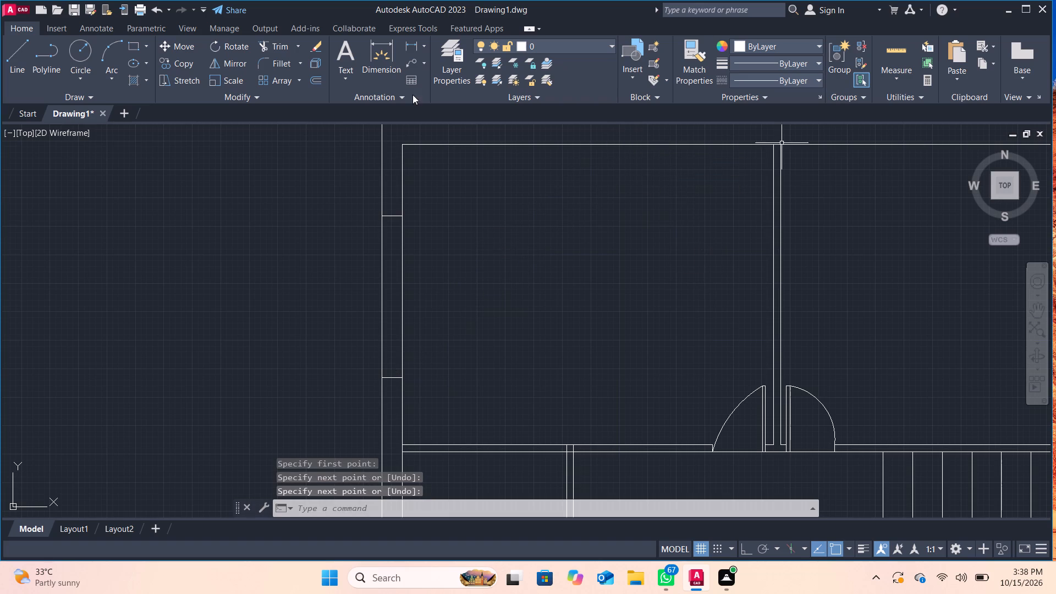
Draw a vertical line between the midpoints of the two end lines of the upper-left room's wall opening.
click(19, 45)
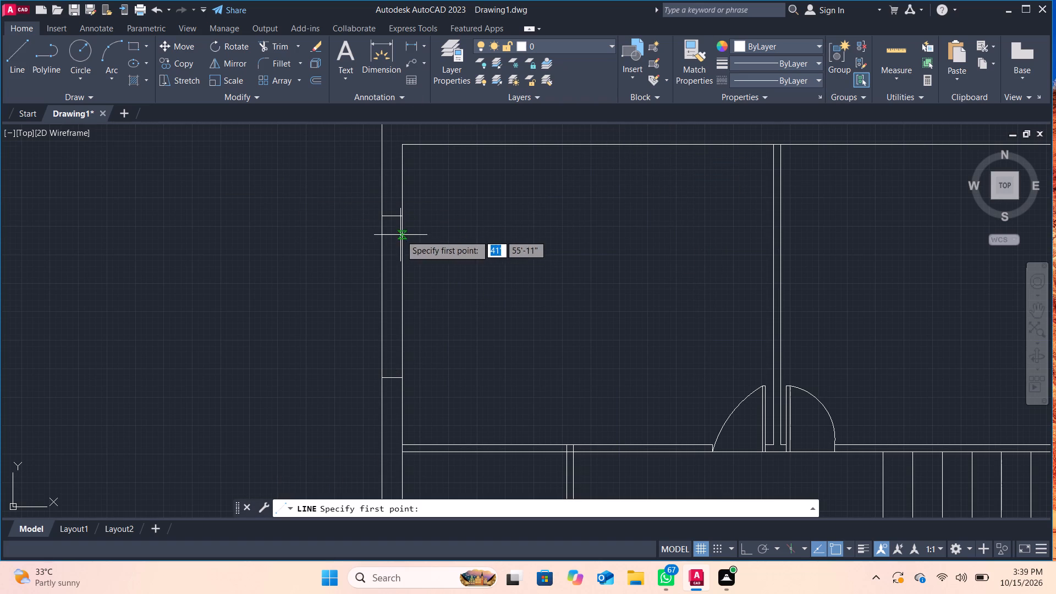
click(393, 219)
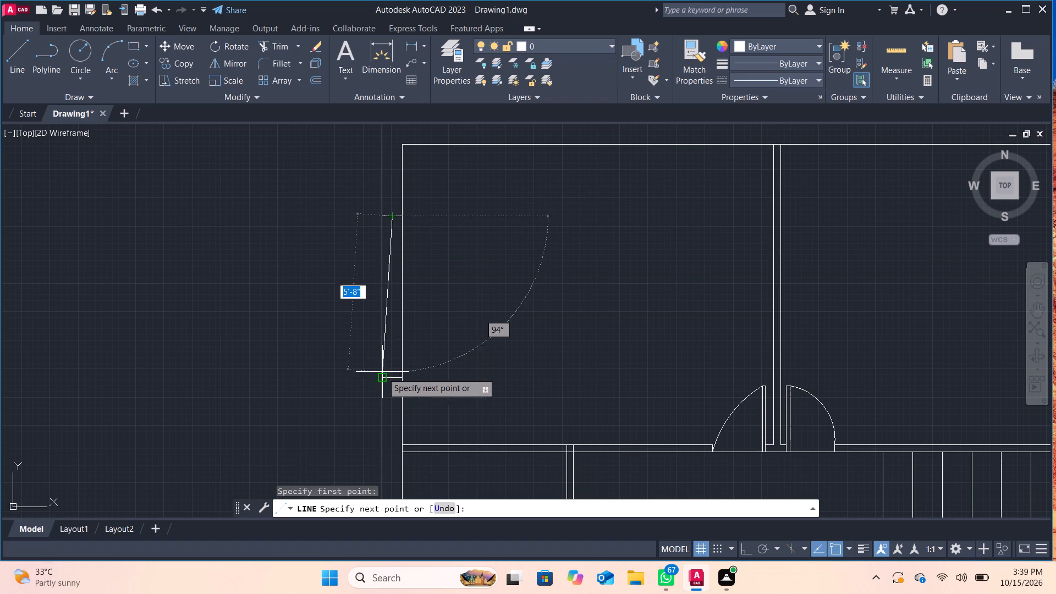
click(389, 379)
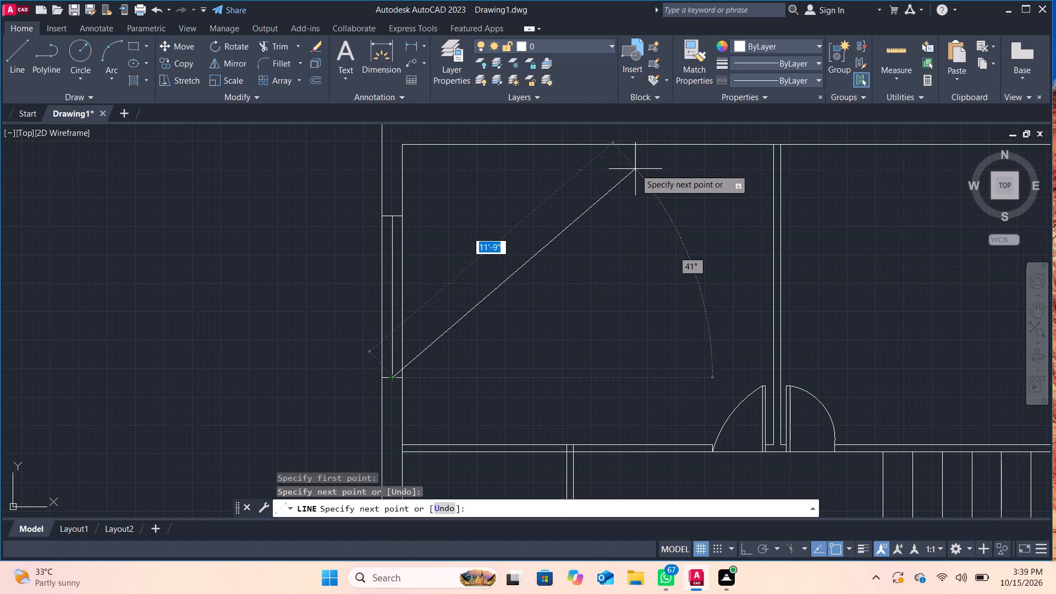
key(Return)
Draw two 9" horizontal lines about 5' apart across the left exterior wall beside the narrow room with the L-shaped outline.
click(25, 54)
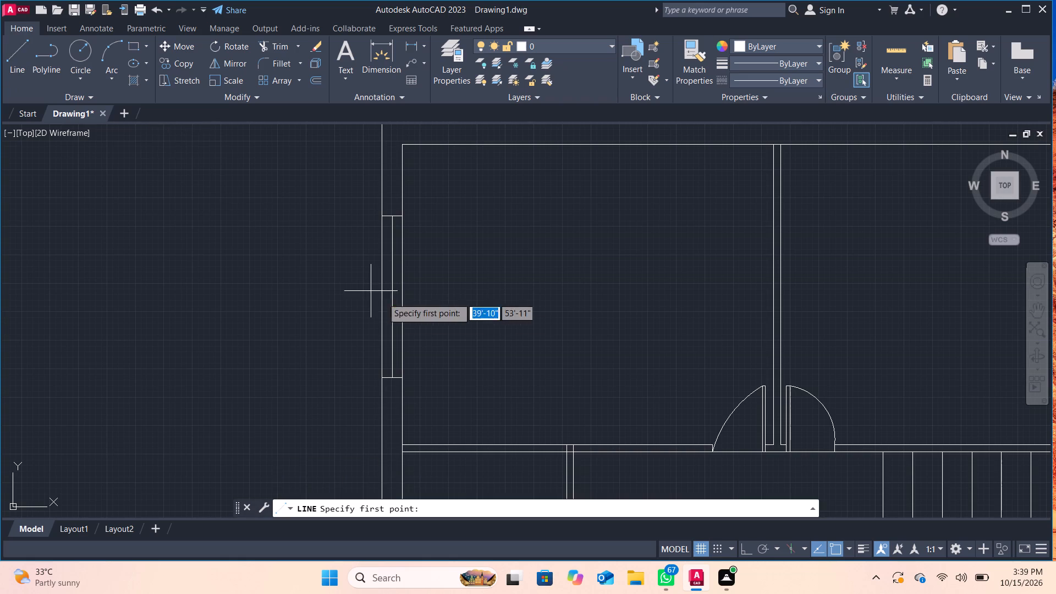
scroll(399, 309, down, 2)
middle_drag(473, 321, 433, 215)
scroll(411, 329, up, 1)
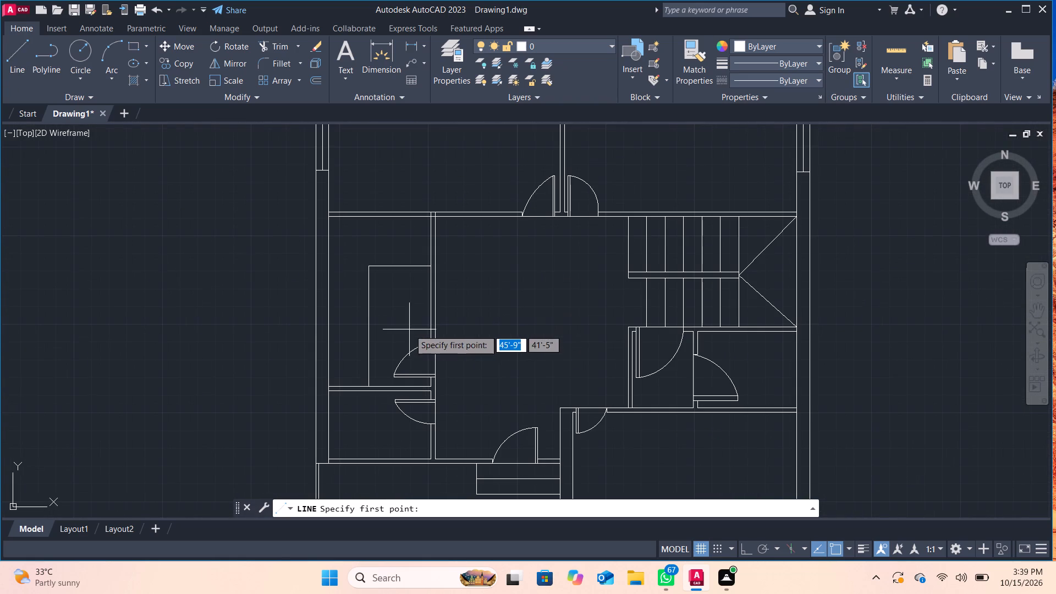
scroll(396, 324, up, 1)
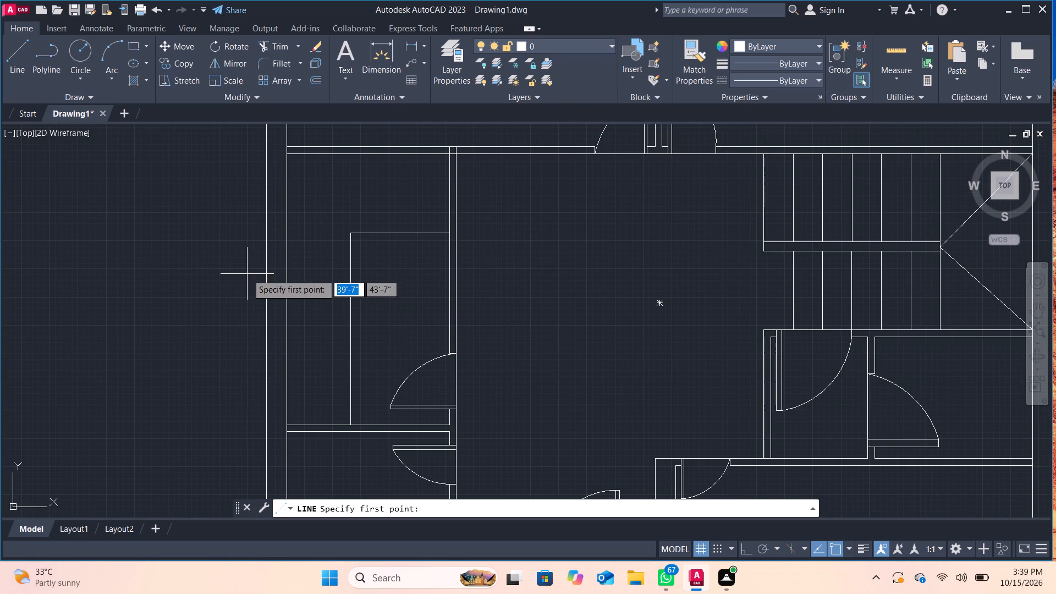
click(266, 227)
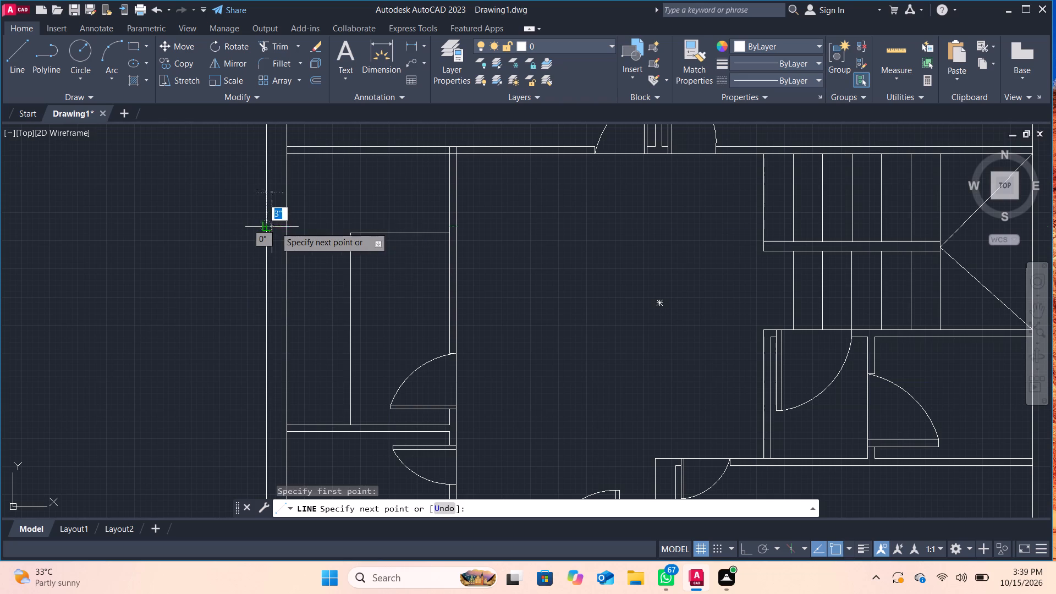
click(287, 228)
key(period)
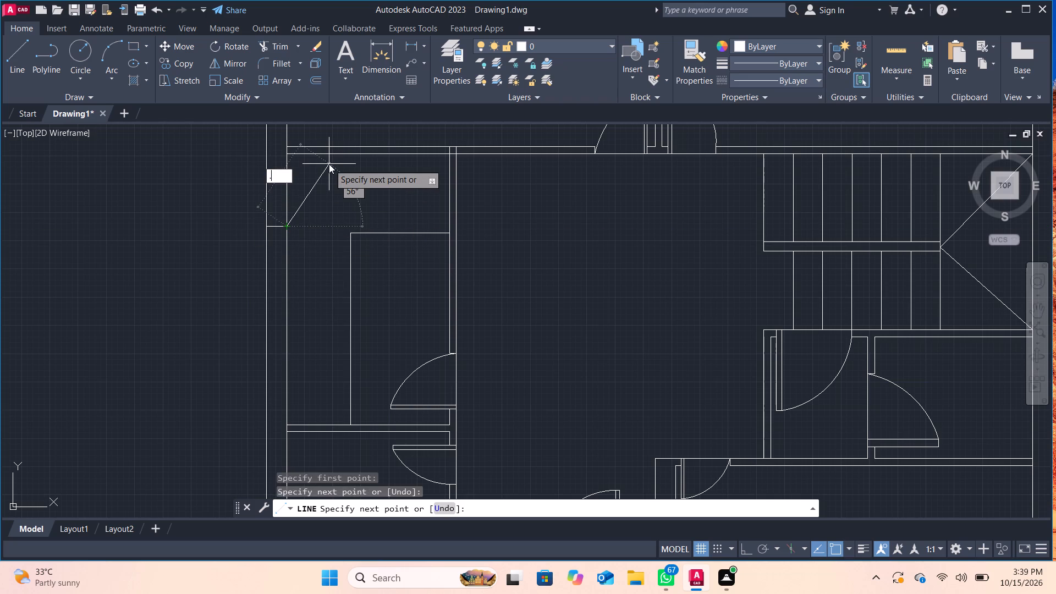
key(Return)
key(Escape)
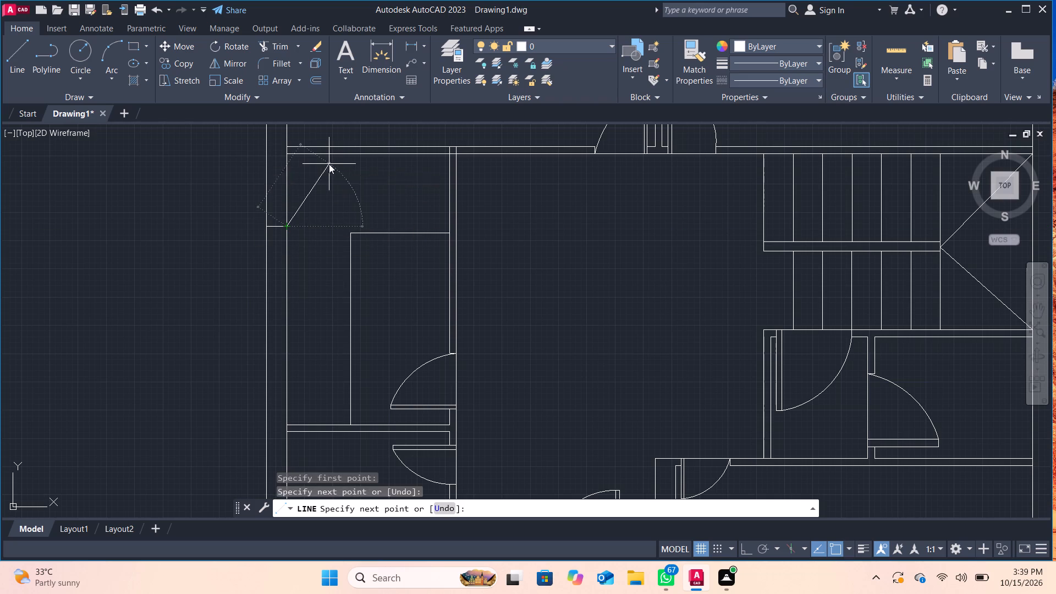
key(Return)
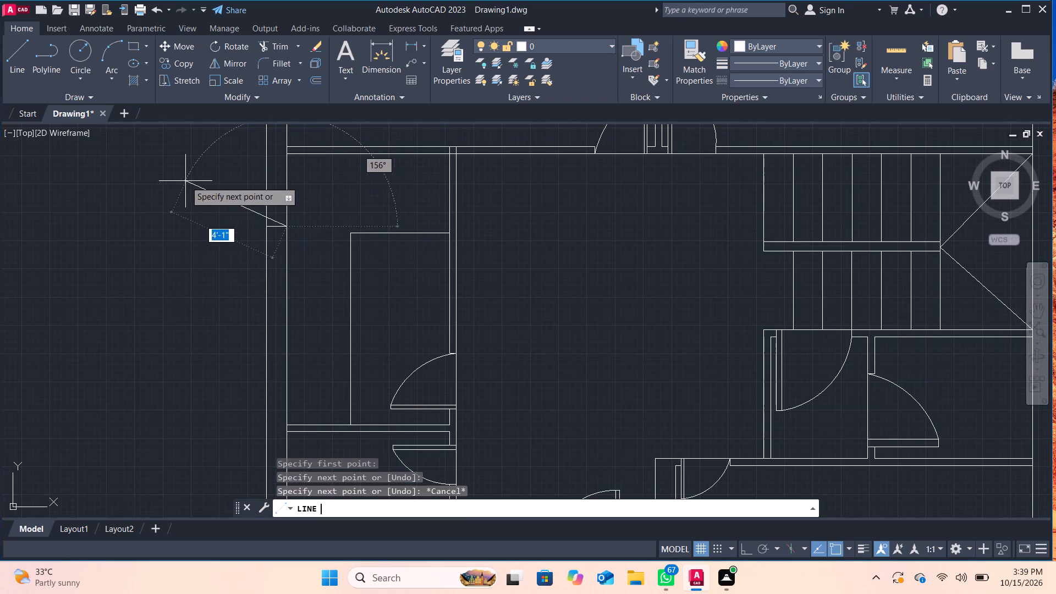
click(32, 42)
click(16, 47)
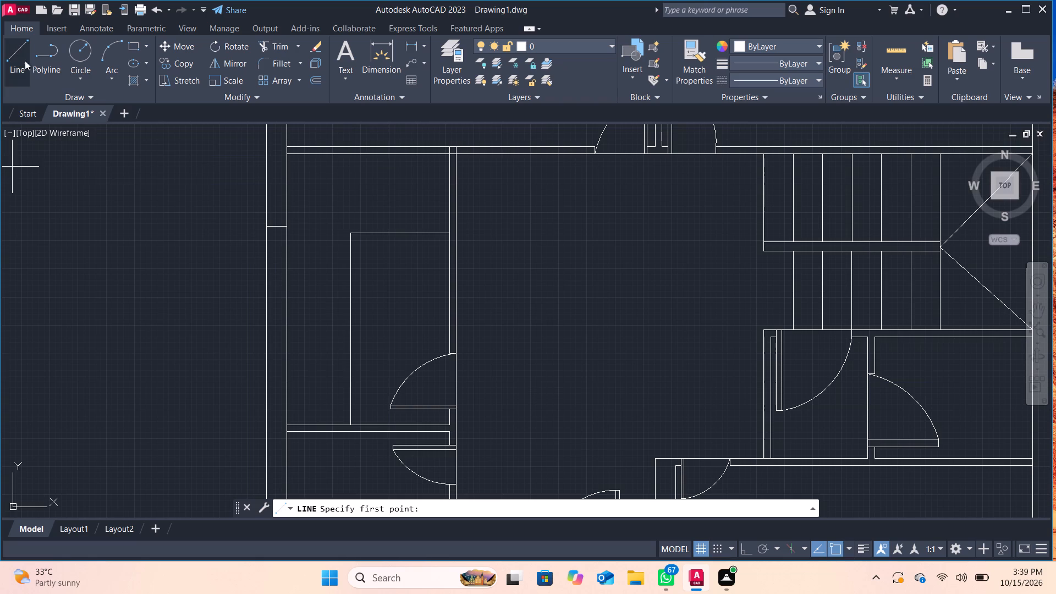
click(267, 366)
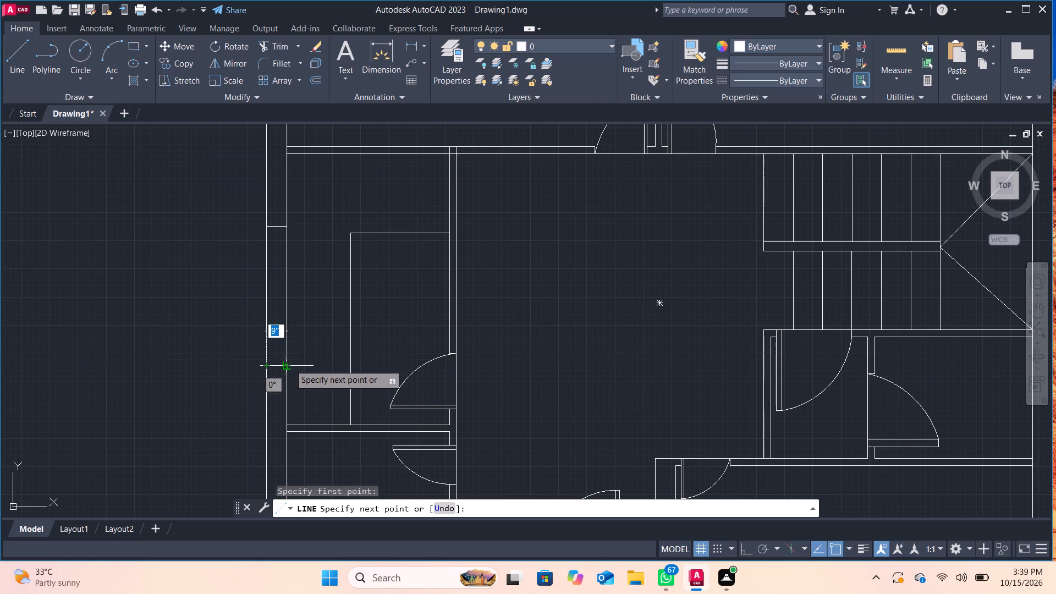
click(289, 364)
key(Return)
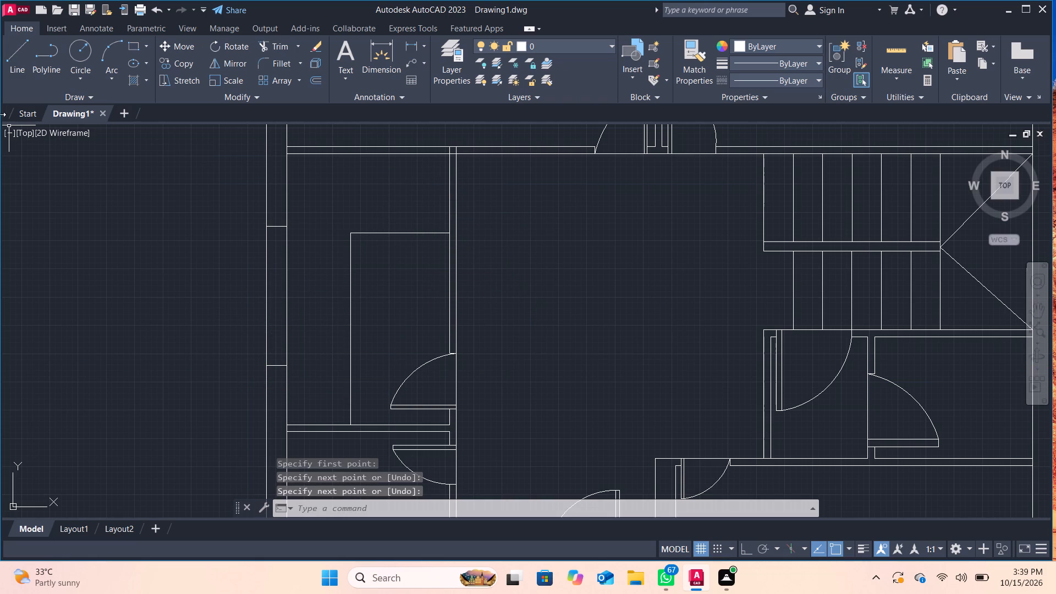
Draw a vertical line between the midpoints of the two end lines of the narrow left room's wall opening.
click(31, 63)
click(26, 54)
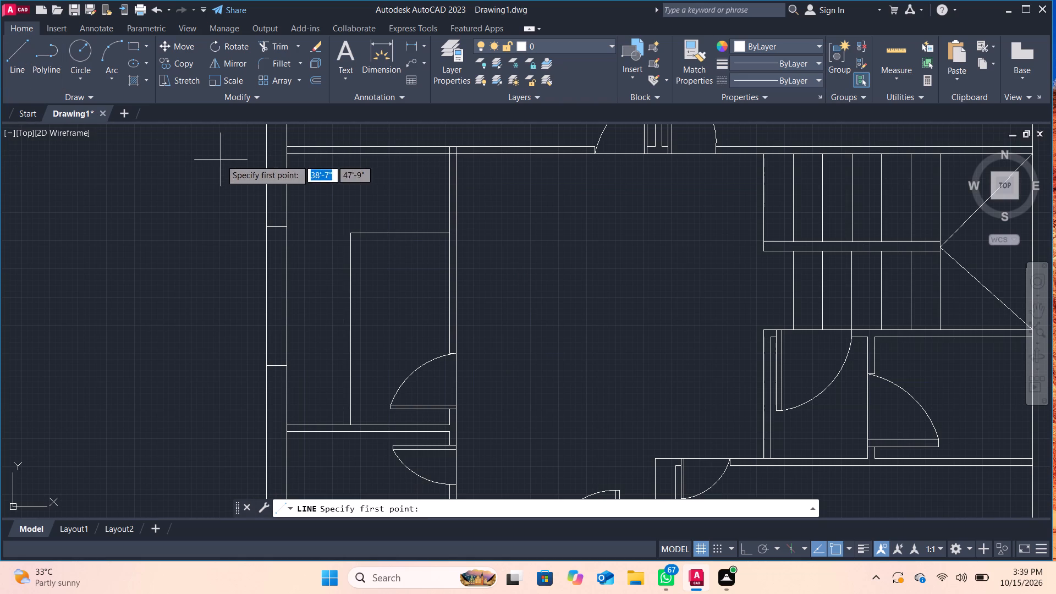
click(274, 226)
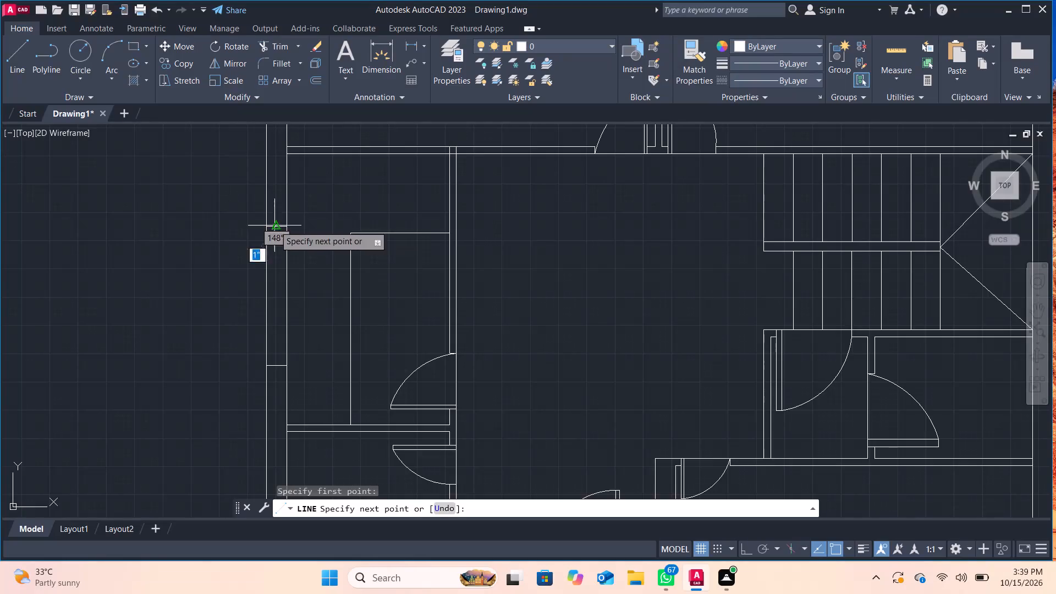
click(273, 366)
key(Return)
Draw two 9" horizontal lines about 2'-4" apart across the left exterior wall of the small lower-left room to mark an opening.
scroll(302, 313, down, 1)
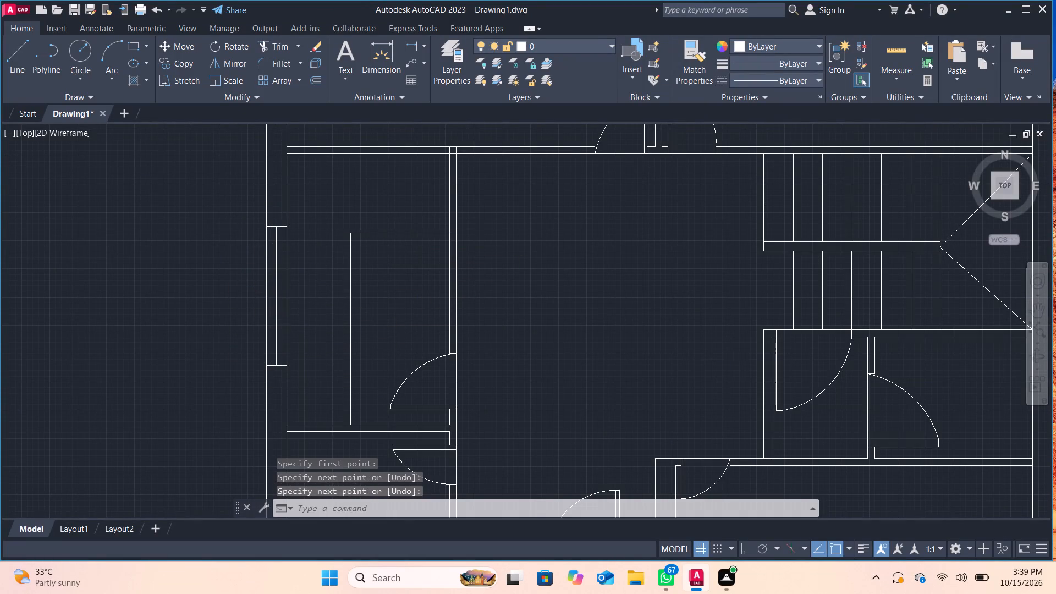
middle_drag(302, 313, 318, 216)
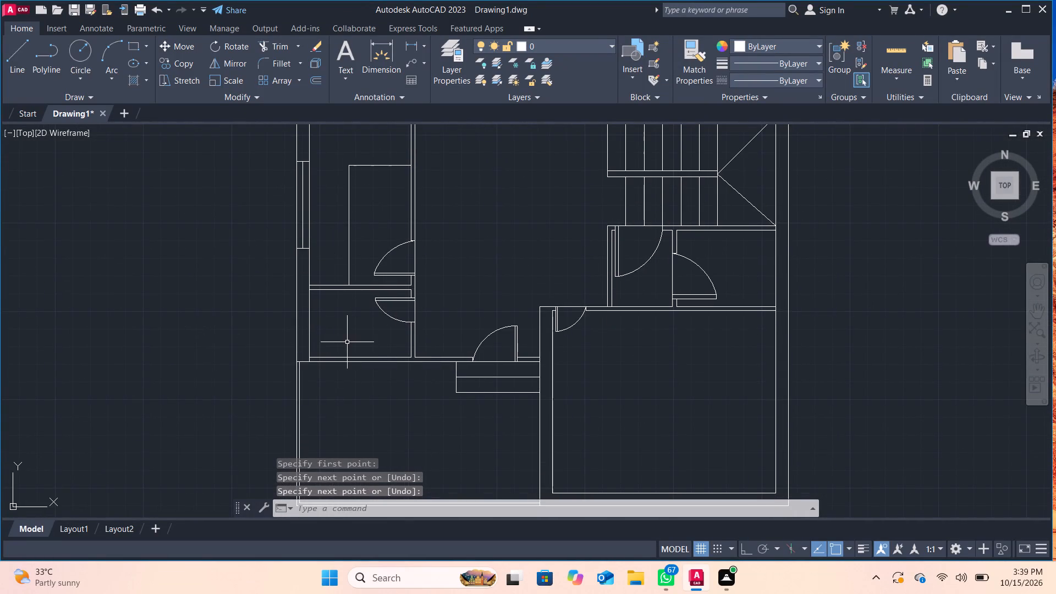
scroll(303, 331, up, 2)
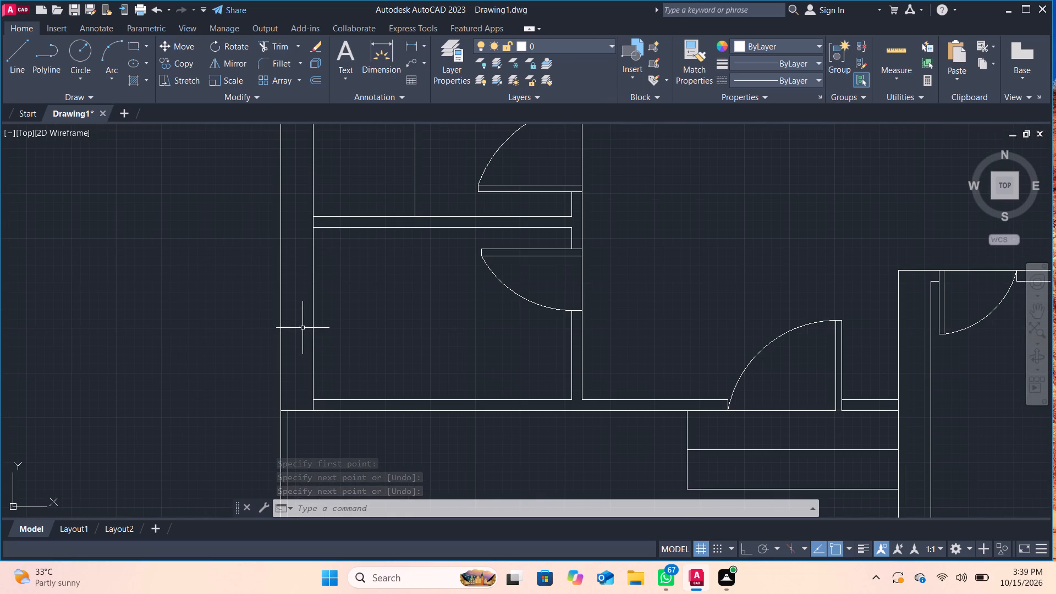
click(31, 48)
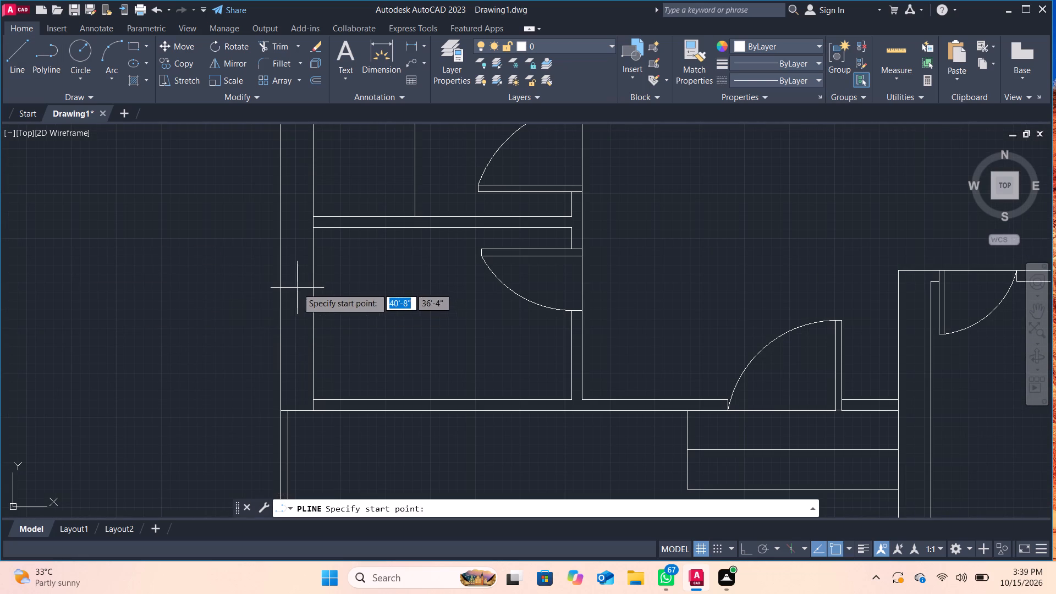
click(280, 262)
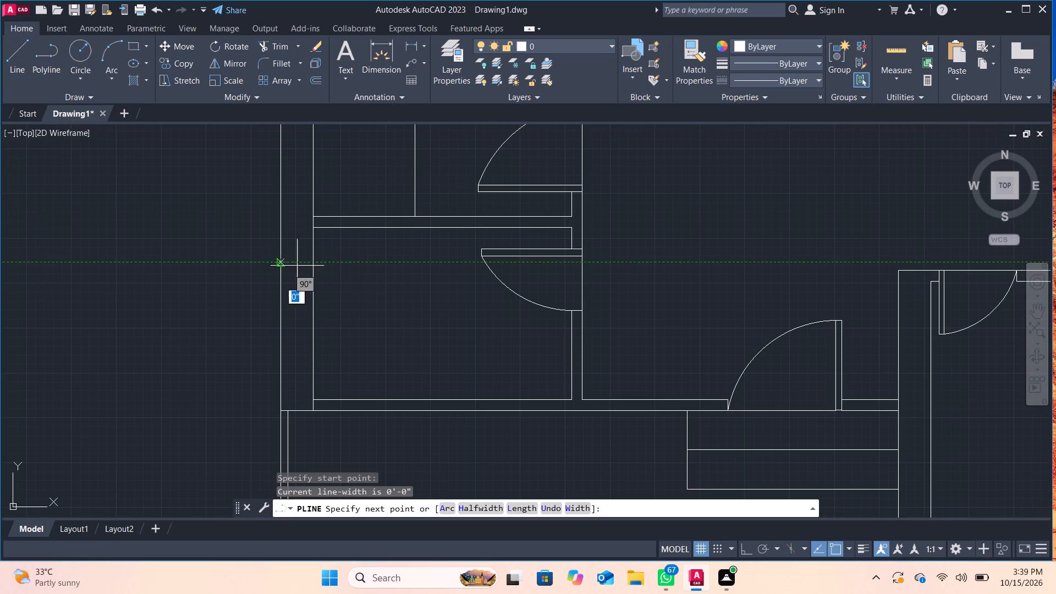
click(315, 261)
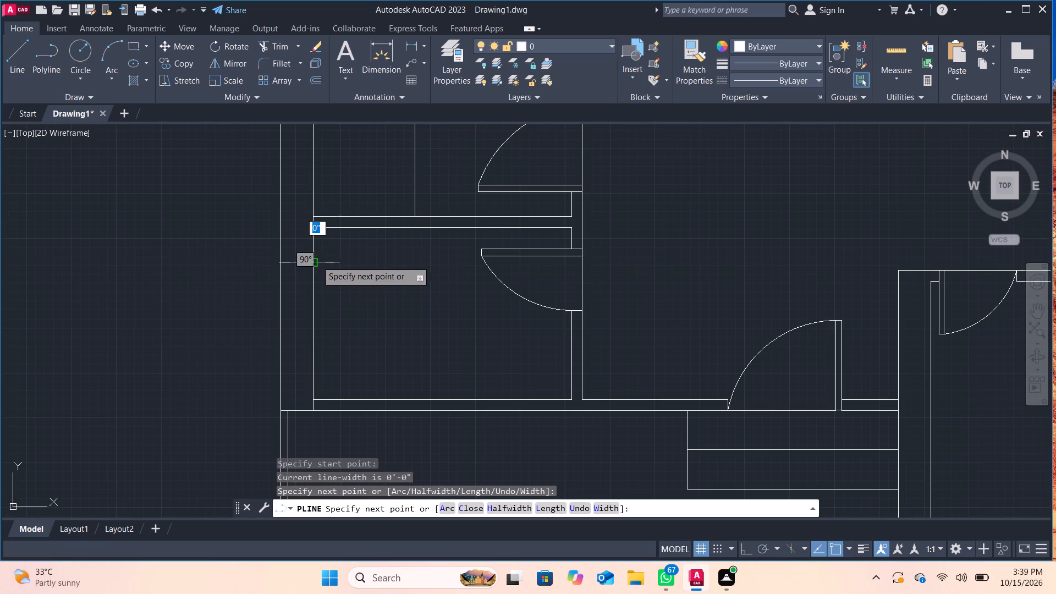
key(Return)
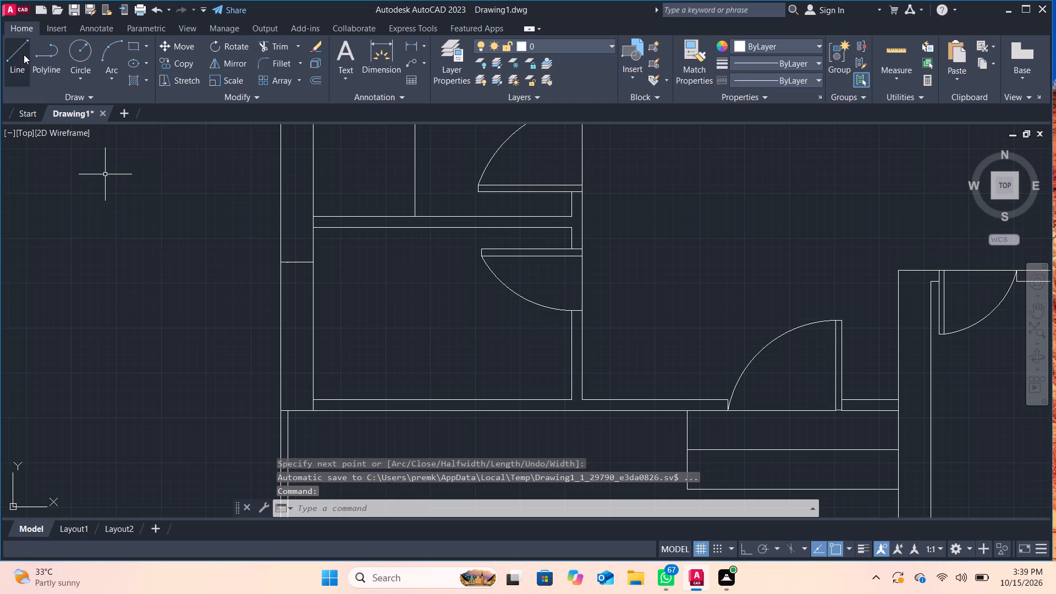
click(24, 54)
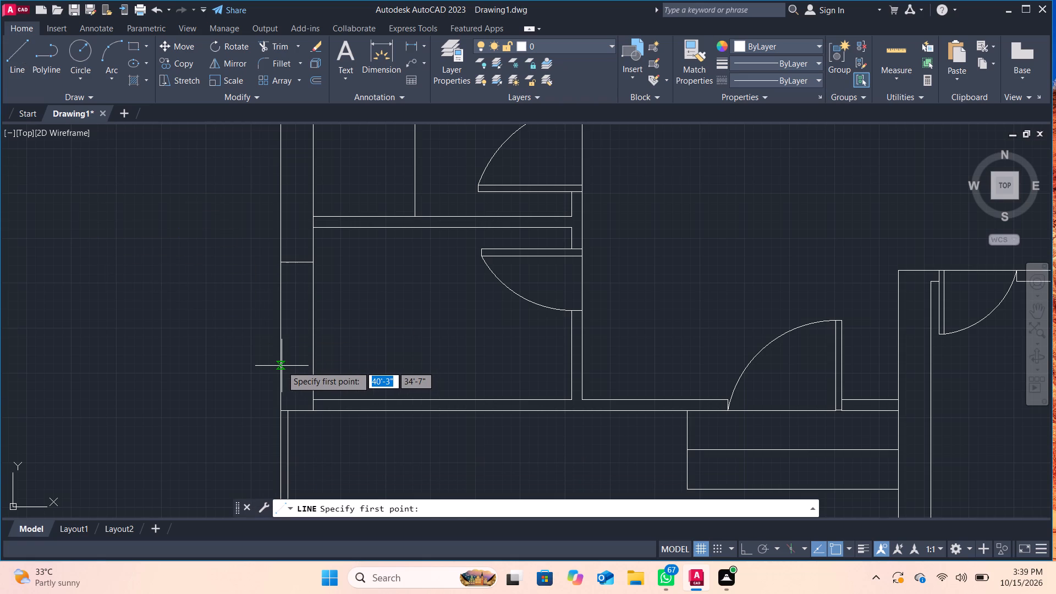
click(282, 366)
click(310, 366)
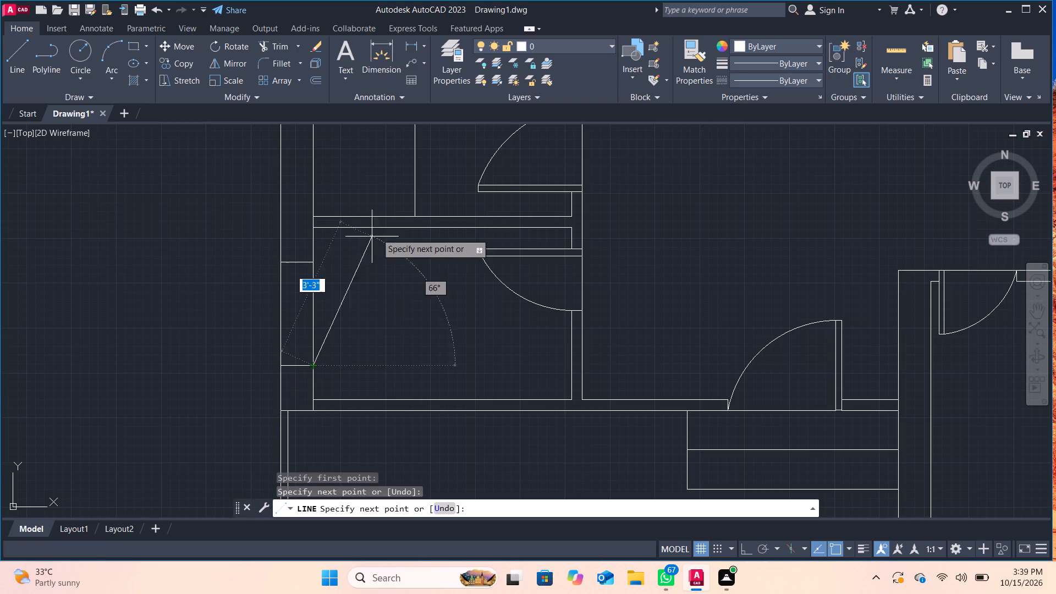
key(Return)
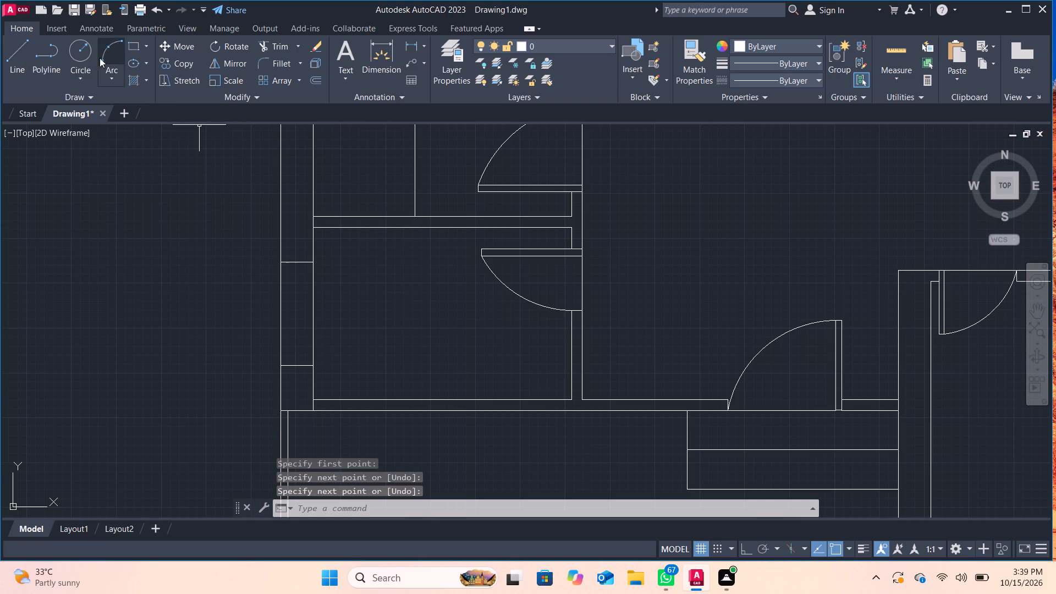
Draw a Tan, Tan, Tan circle touching the small lower-left room opening's upper end line and both wall faces.
click(87, 68)
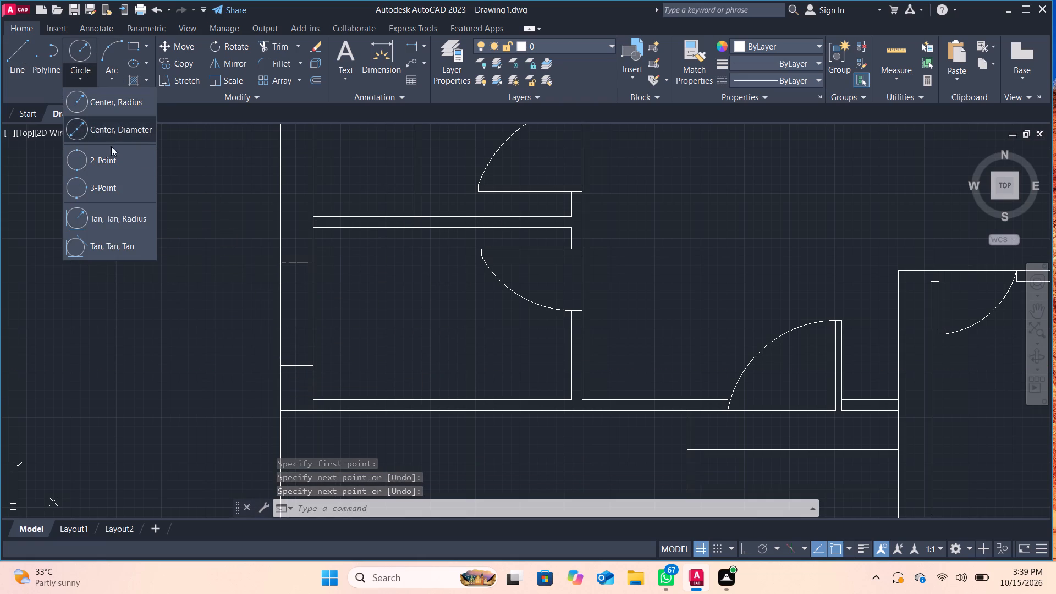
click(123, 244)
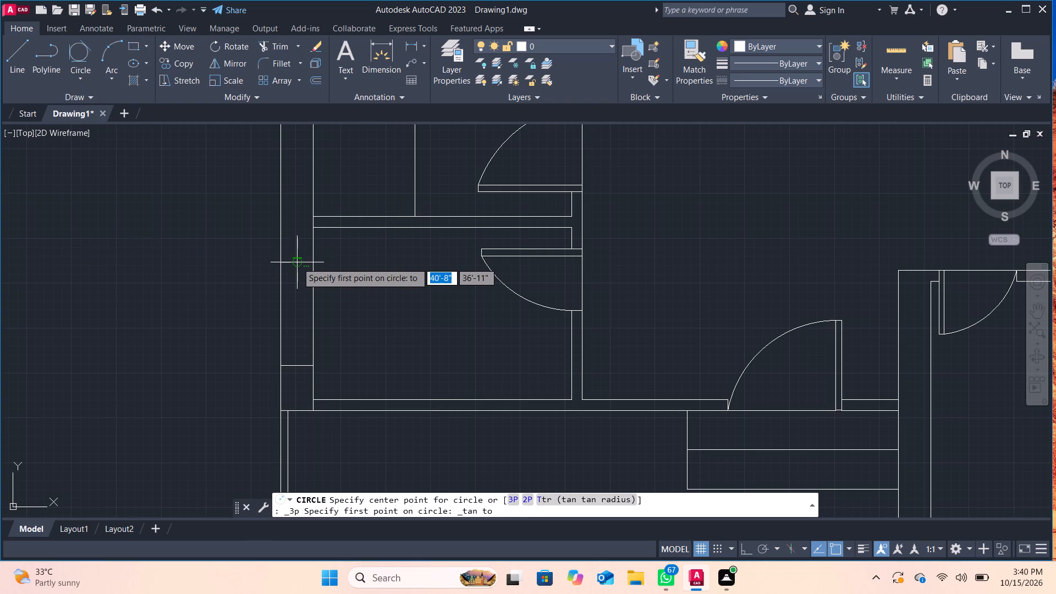
click(297, 262)
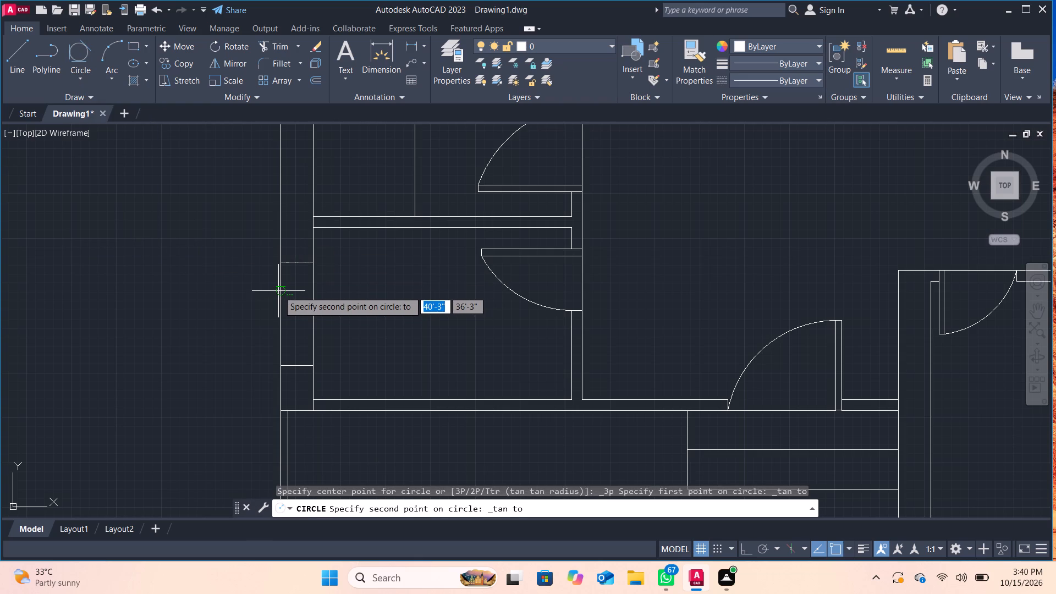
click(280, 289)
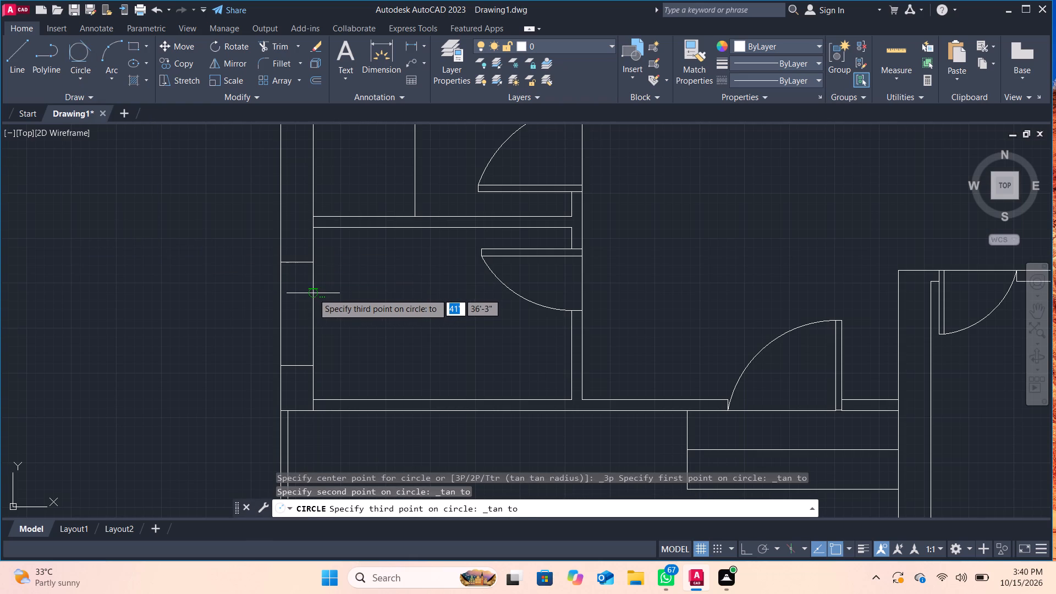
click(313, 293)
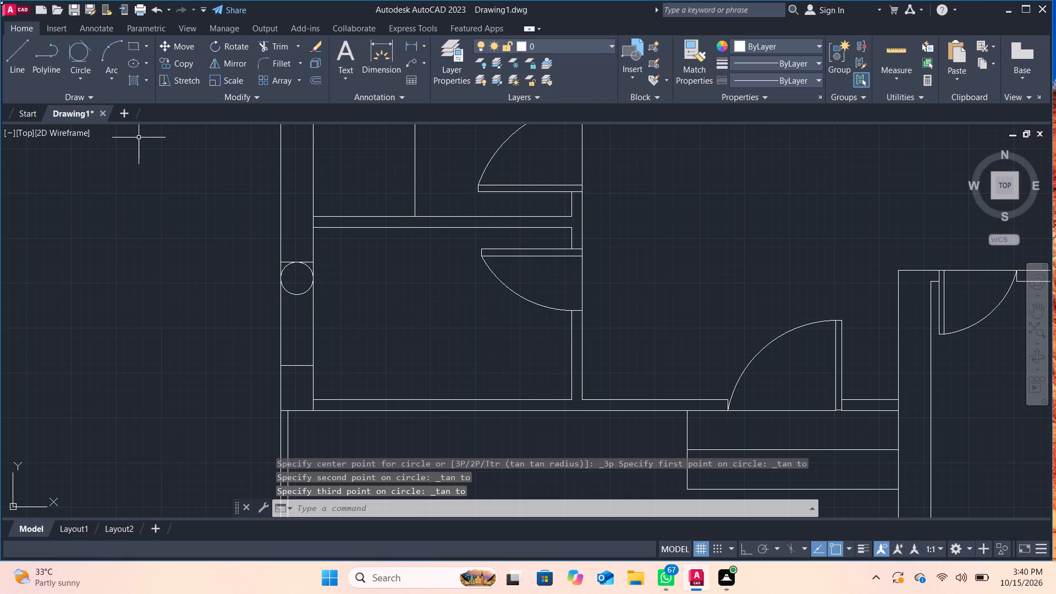
Move the circle from its center about 11" straight down, toward the middle of the wall opening.
click(186, 52)
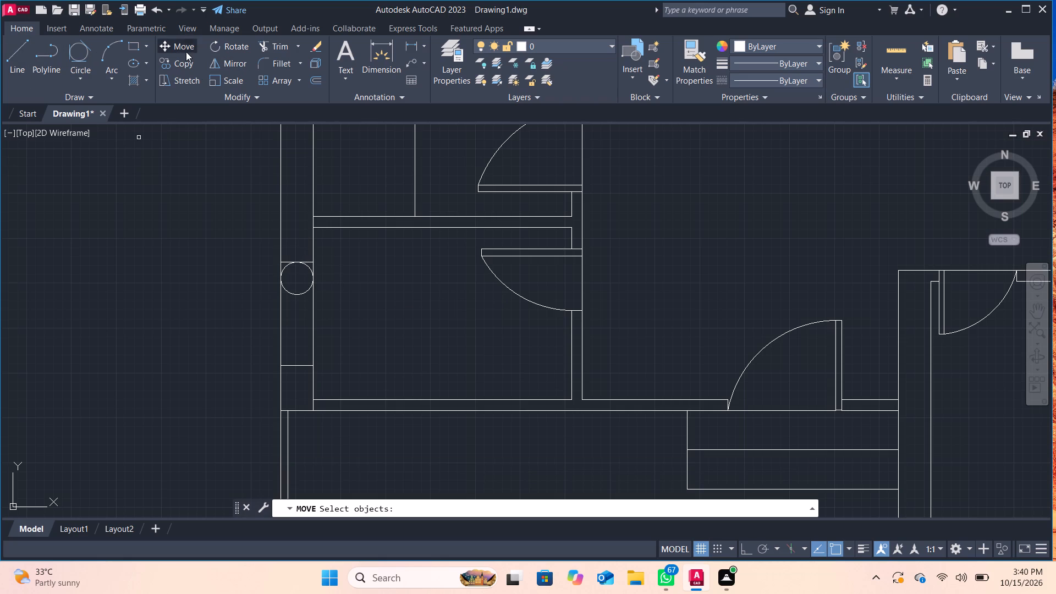
click(299, 293)
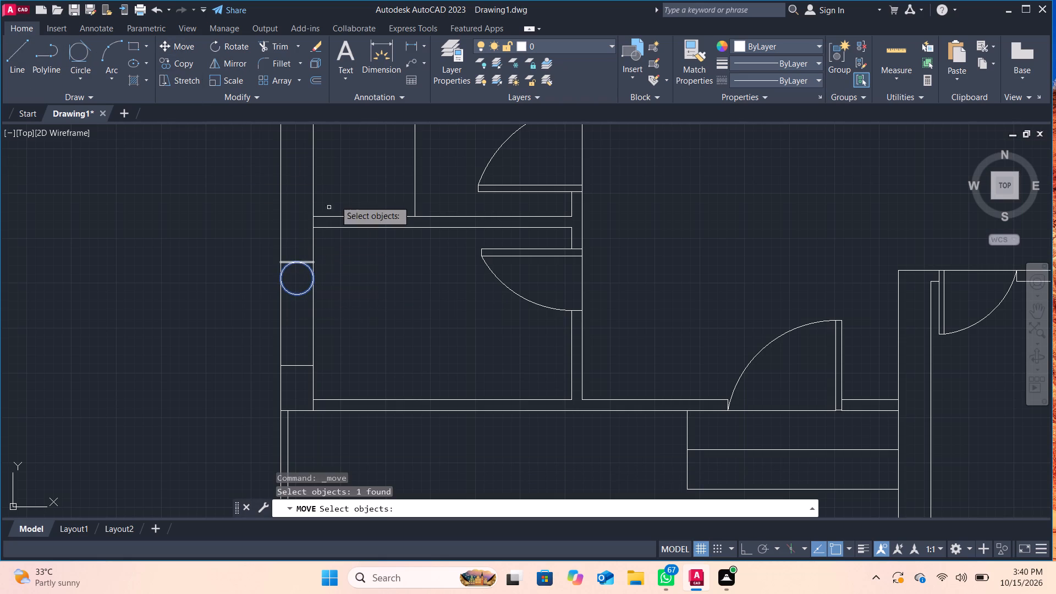
key(Return)
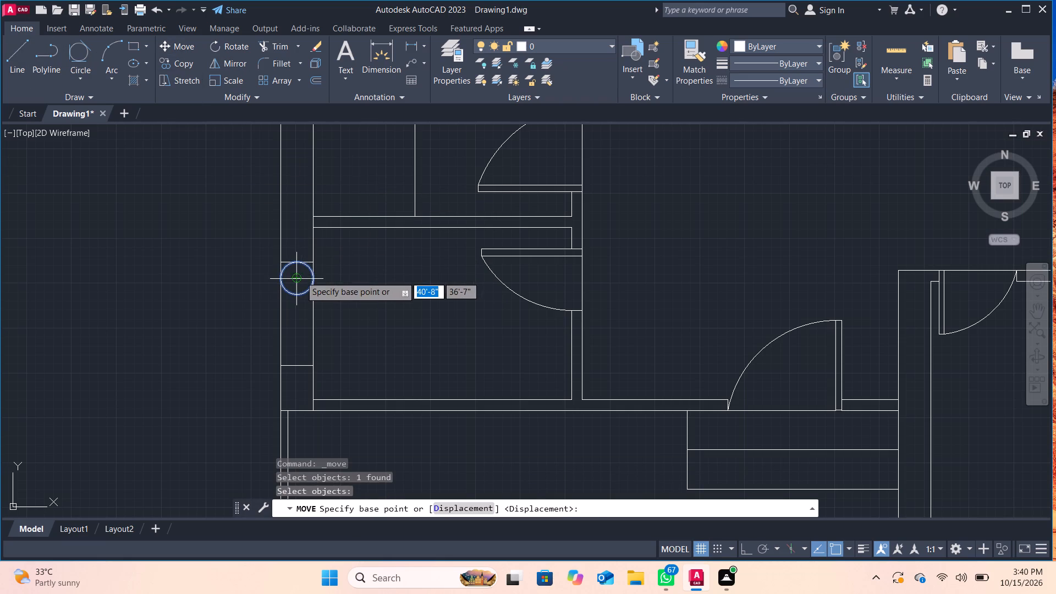
drag(300, 276, 295, 316)
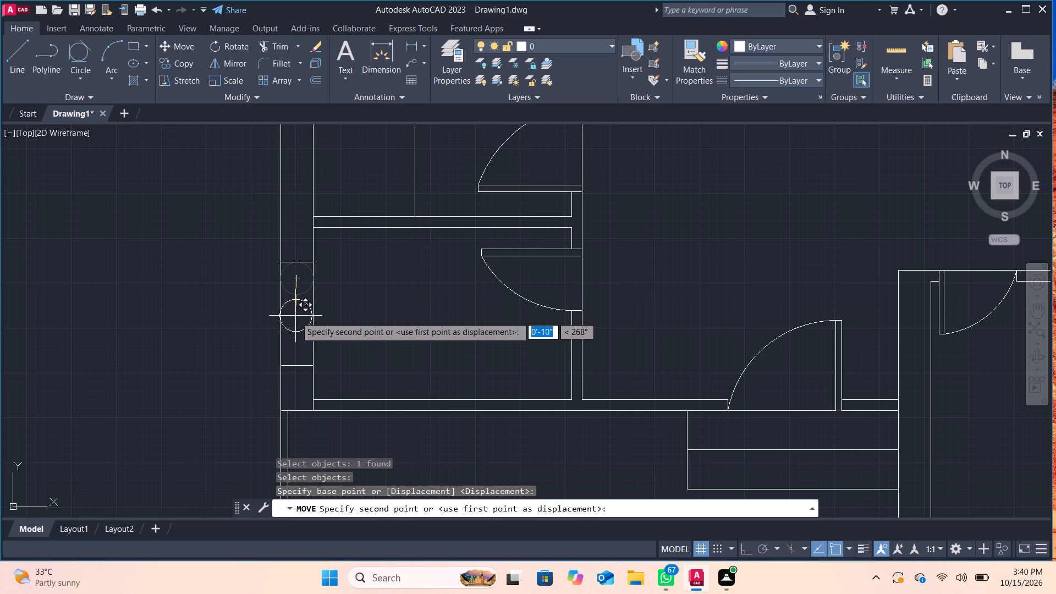
drag(295, 316, 296, 326)
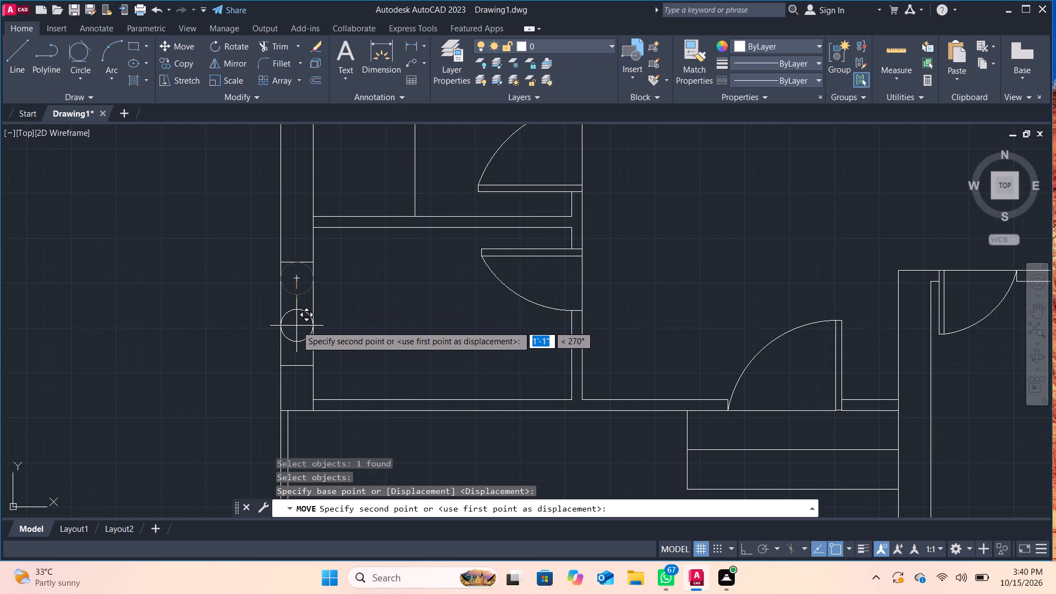
drag(296, 326, 298, 321)
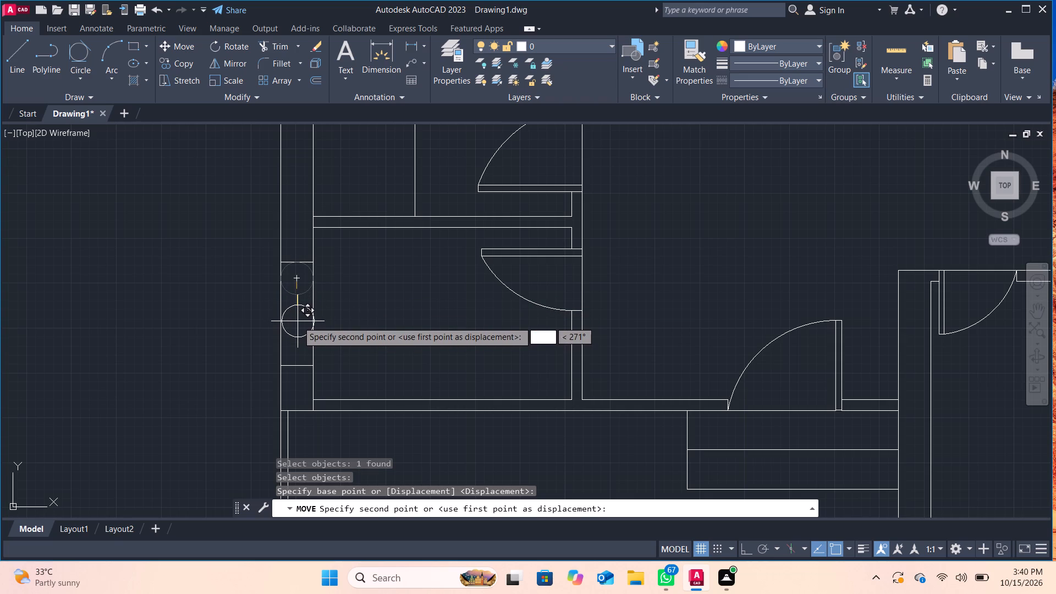
drag(298, 321, 298, 318)
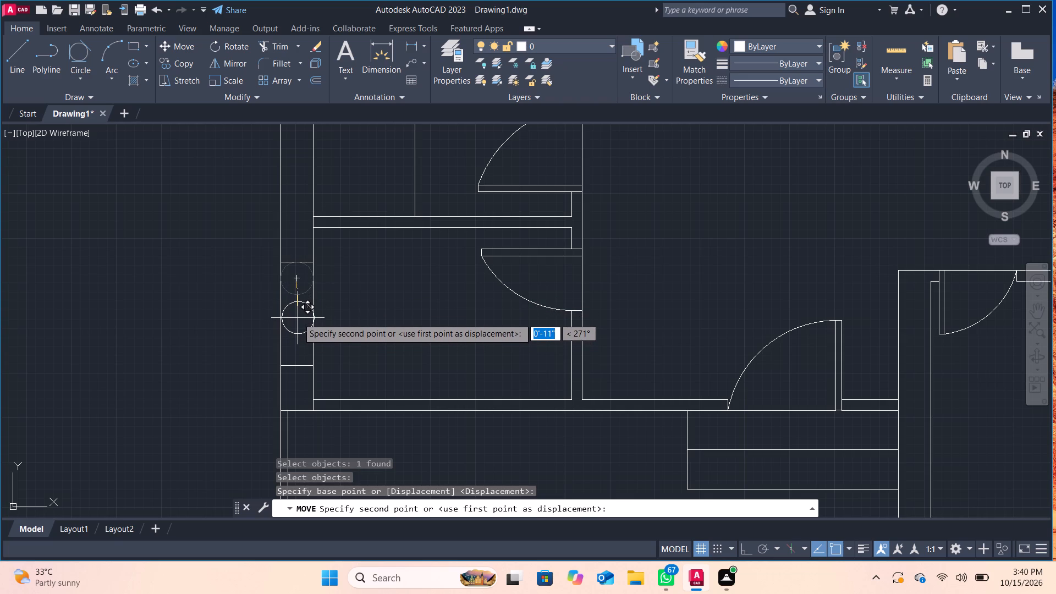
drag(298, 318, 295, 317)
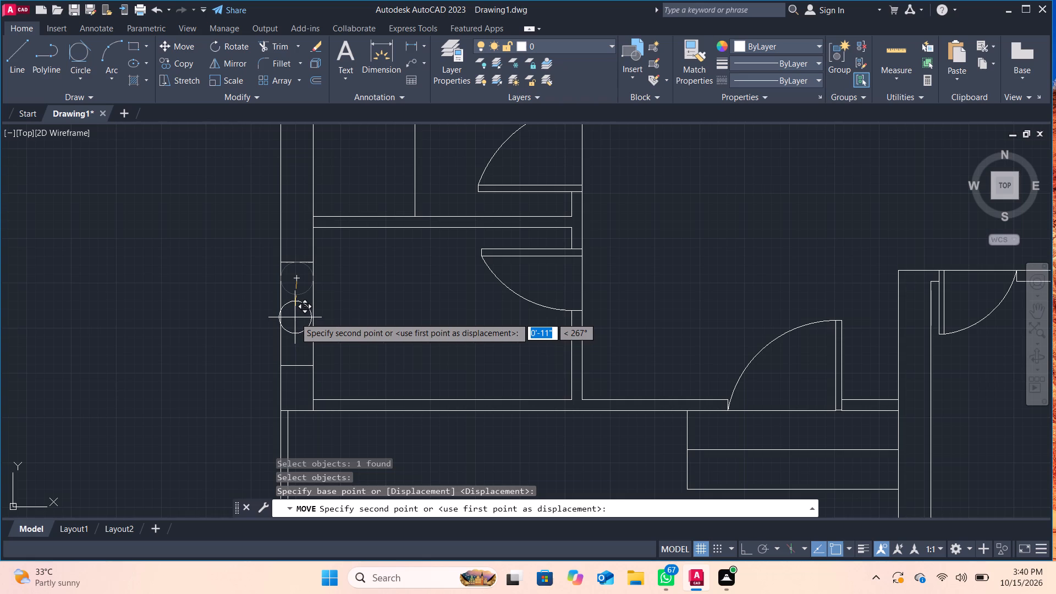
drag(295, 317, 296, 317)
click(296, 317)
Draw a slanted line about 4" long from the circle's center to the lower-left part of its circumference.
scroll(296, 315, up, 1)
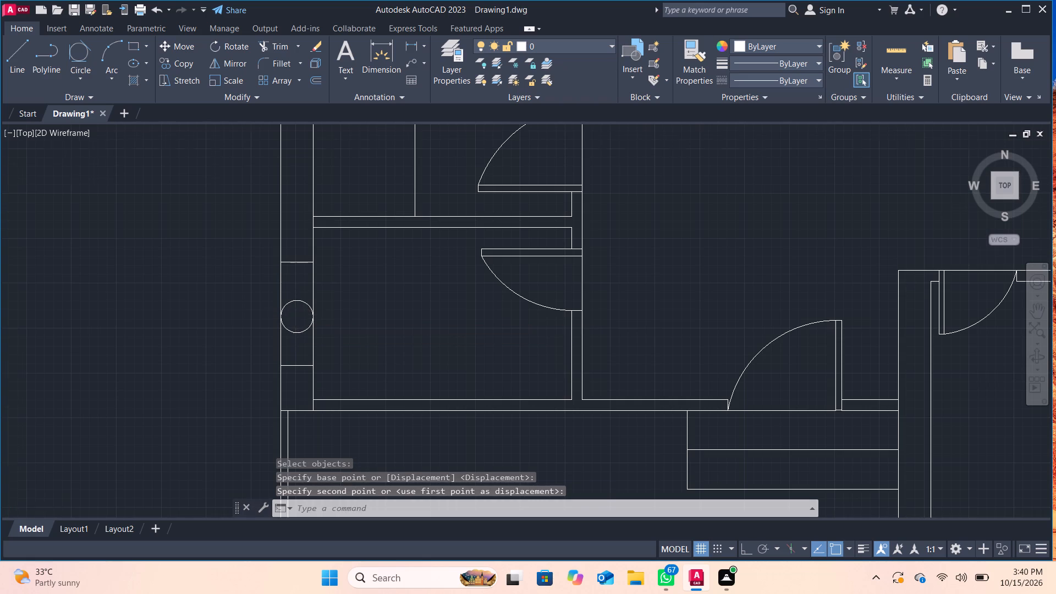
scroll(296, 315, up, 3)
scroll(296, 315, down, 2)
middle_drag(296, 314, 298, 310)
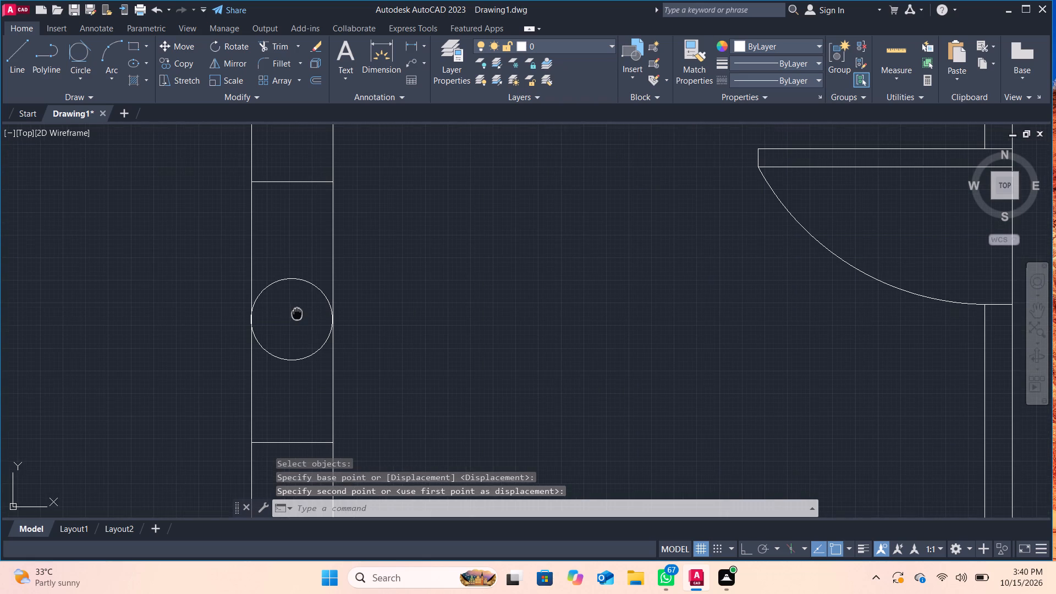
middle_drag(298, 310, 311, 269)
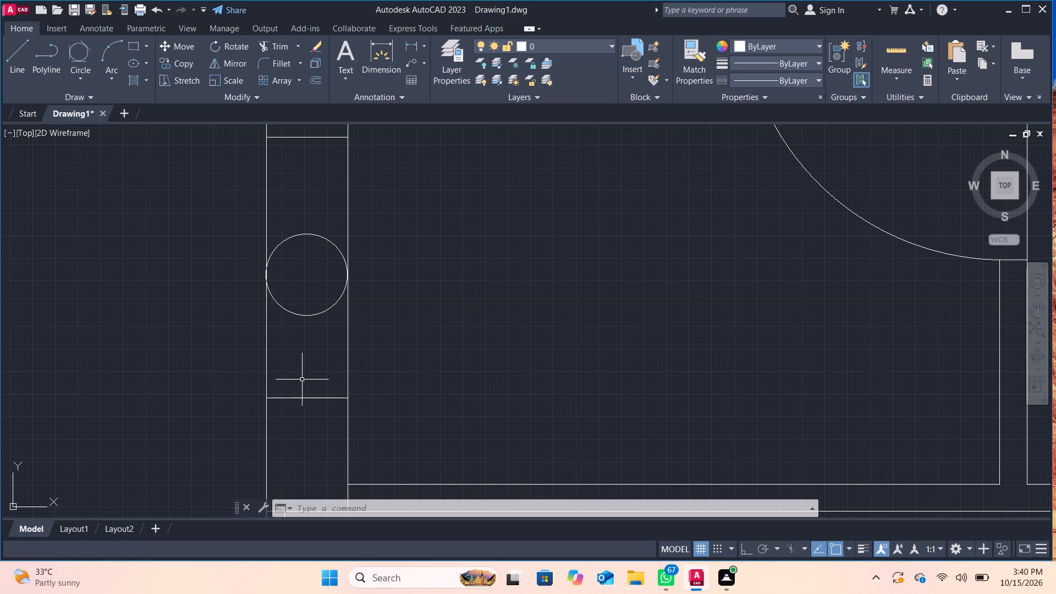
scroll(413, 366, down, 1)
click(10, 63)
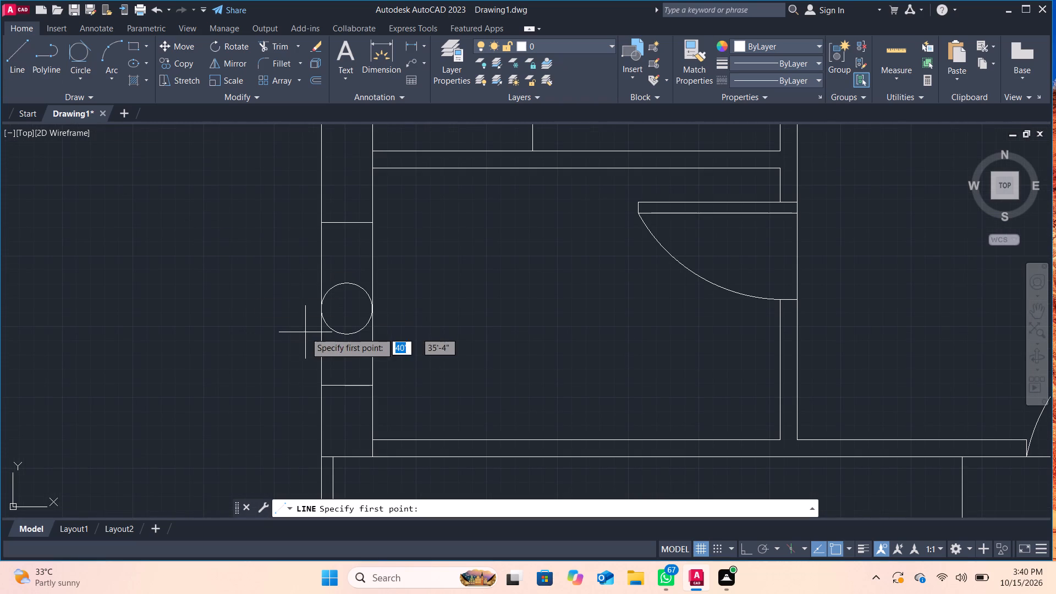
click(343, 310)
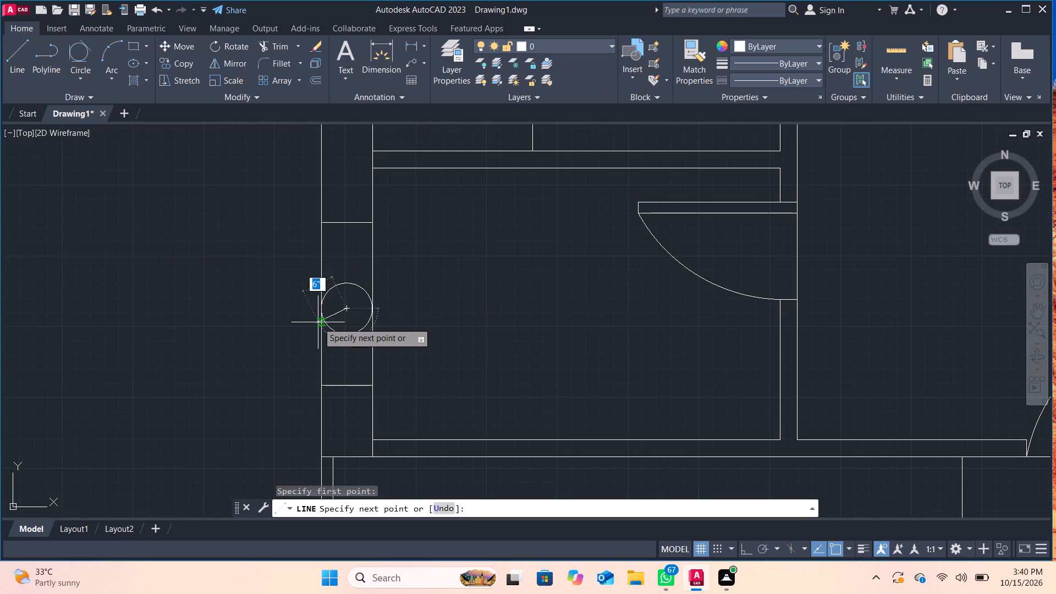
scroll(332, 323, up, 3)
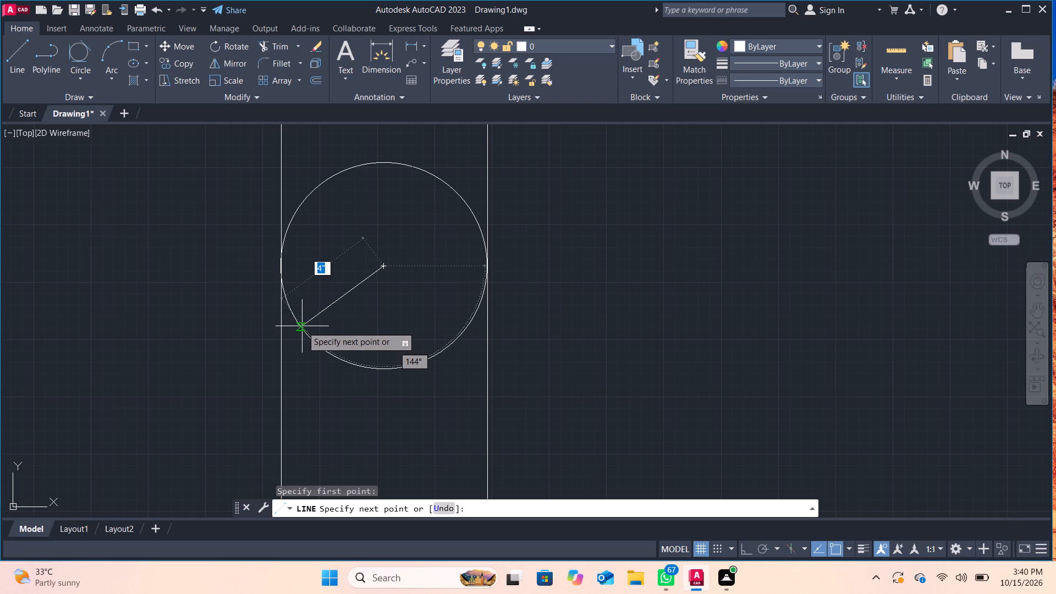
click(298, 328)
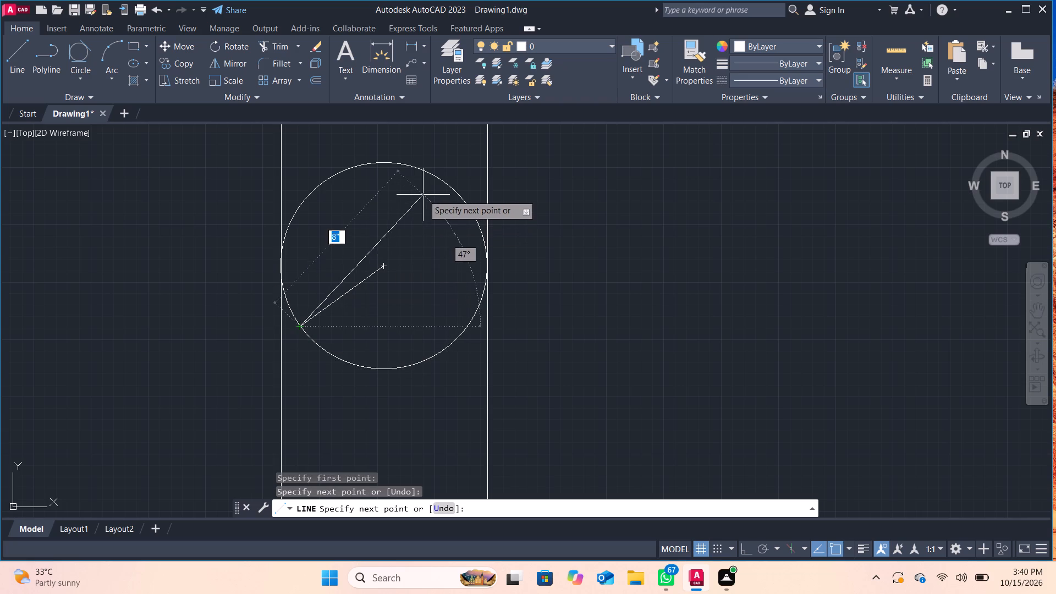
key(Return)
Draw a horizontal line from the circle's center to its right edge at the inner wall face.
click(1, 52)
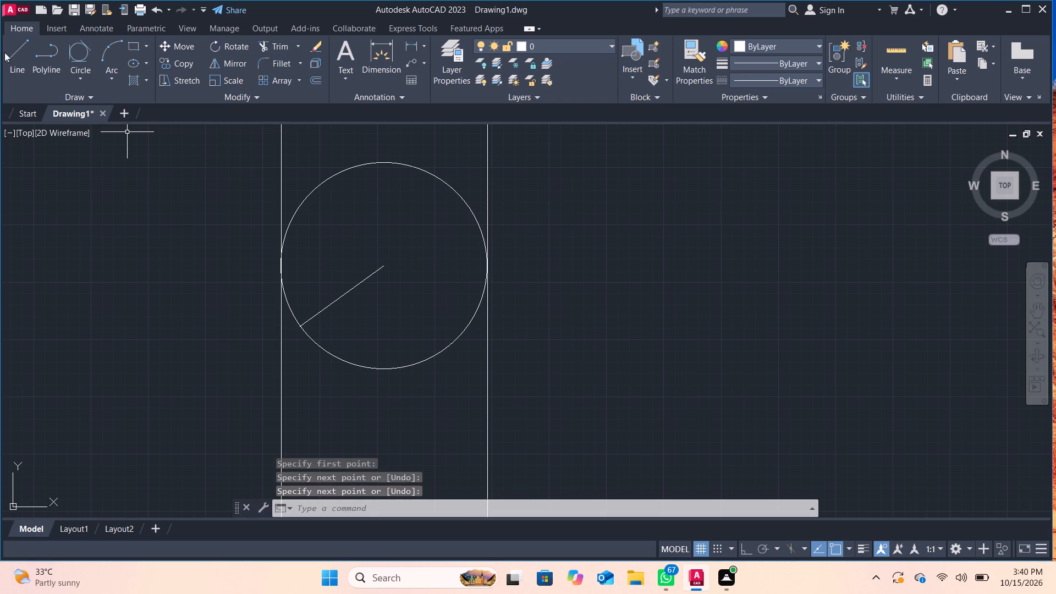
click(19, 54)
click(385, 266)
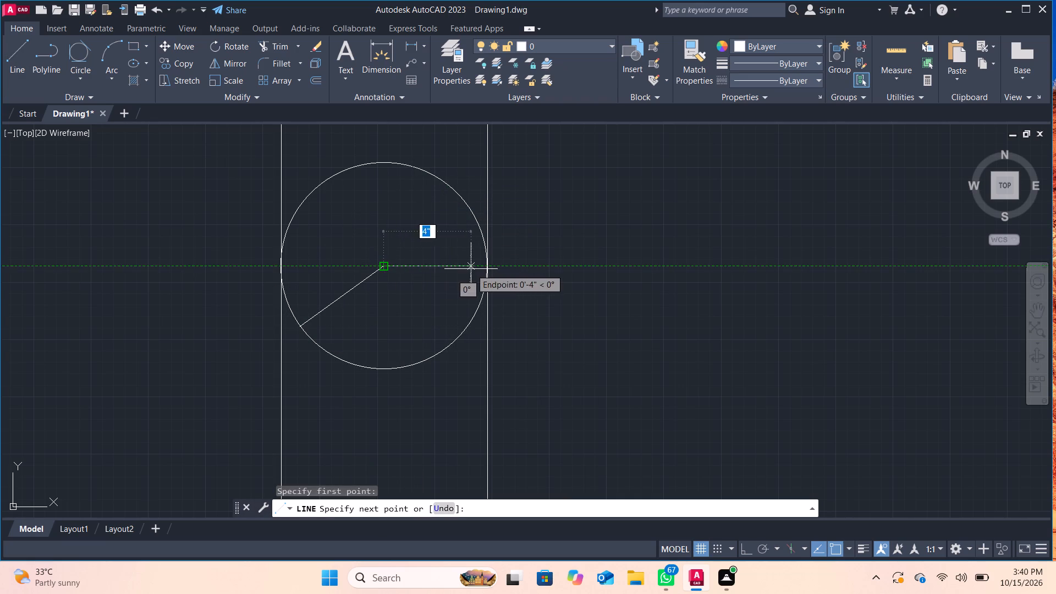
click(487, 270)
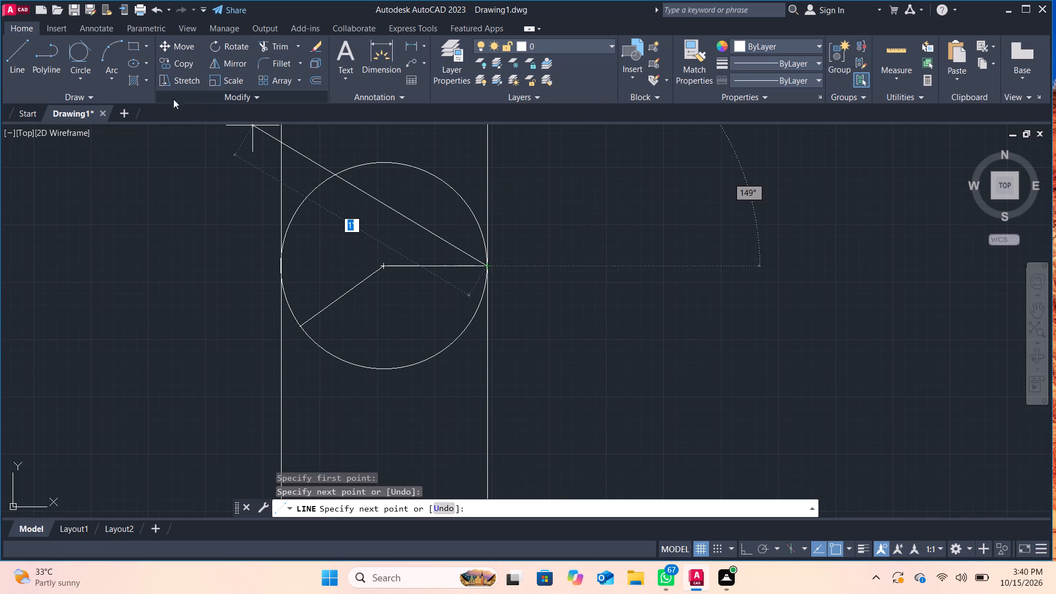
key(Return)
Draw a third line about 4" long from the circle's center to the upper part of its circumference.
click(24, 48)
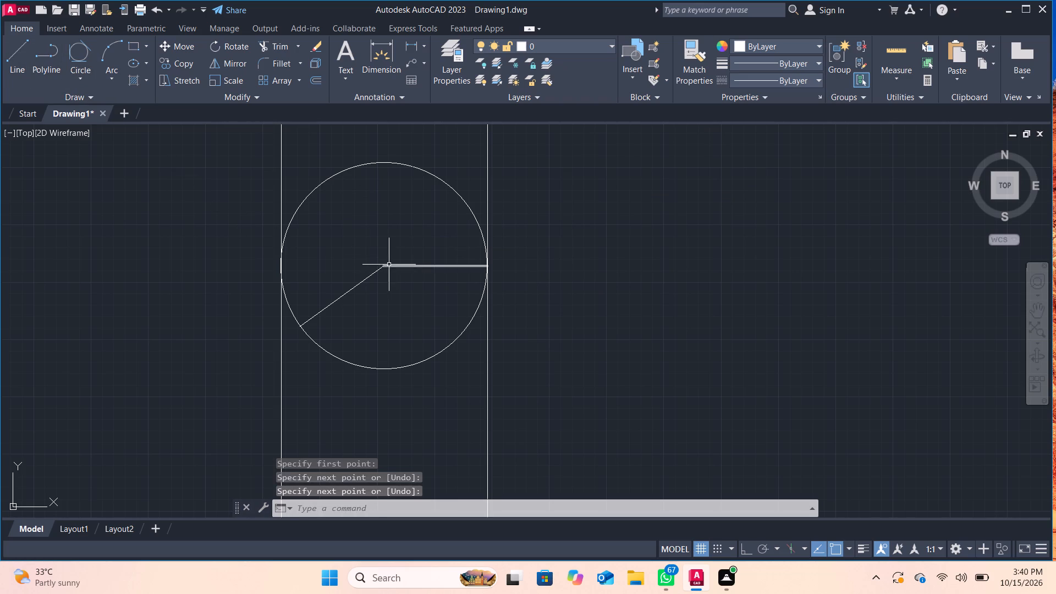
click(3, 53)
click(22, 56)
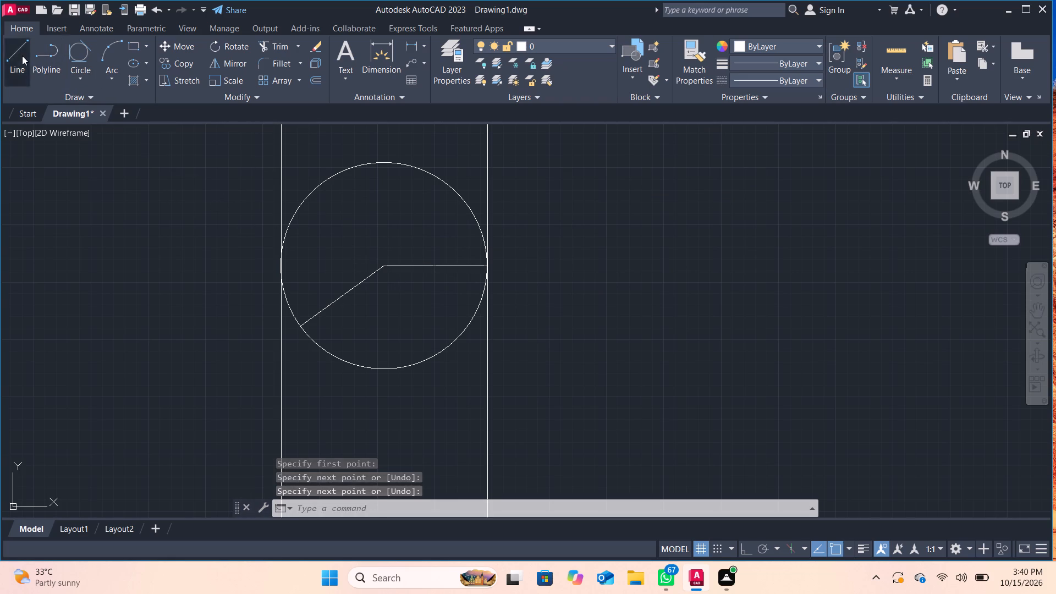
click(385, 266)
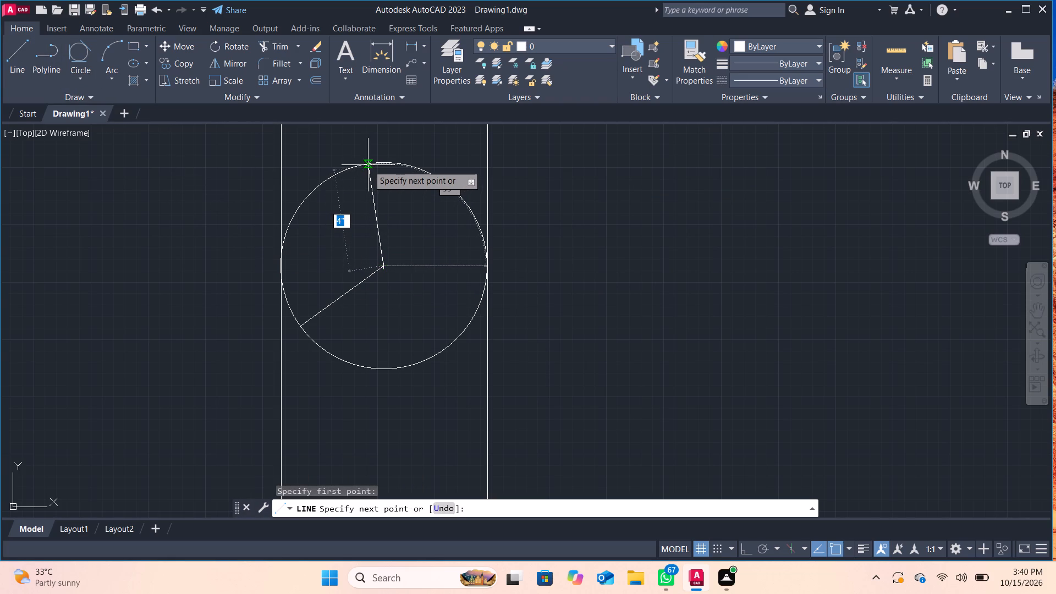
click(368, 163)
key(Return)
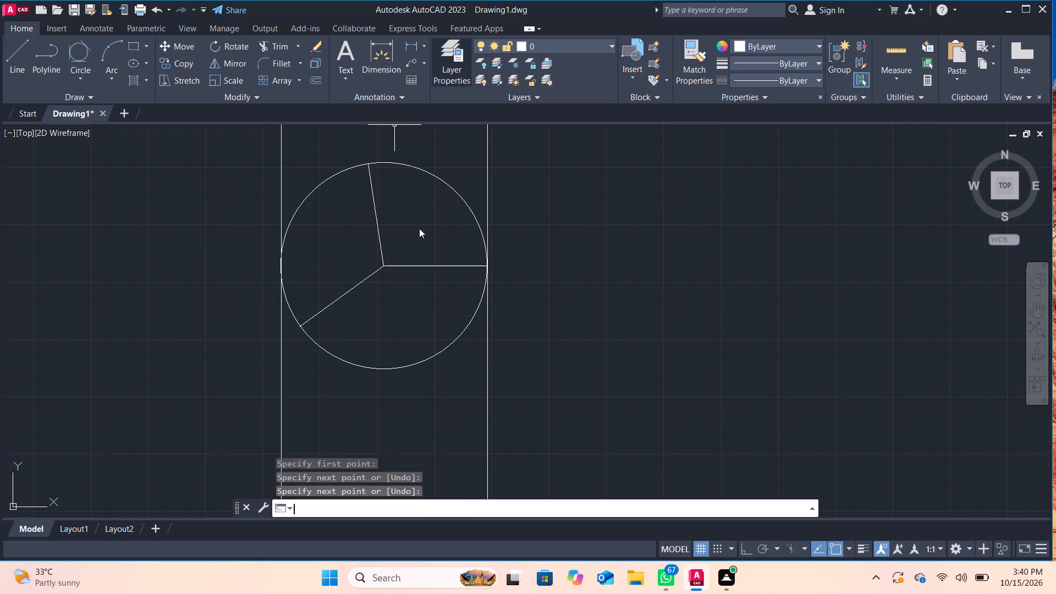
Draw a vertical line about 11" long from the midpoint of the opening's upper end line to the circle's top.
scroll(392, 316, down, 5)
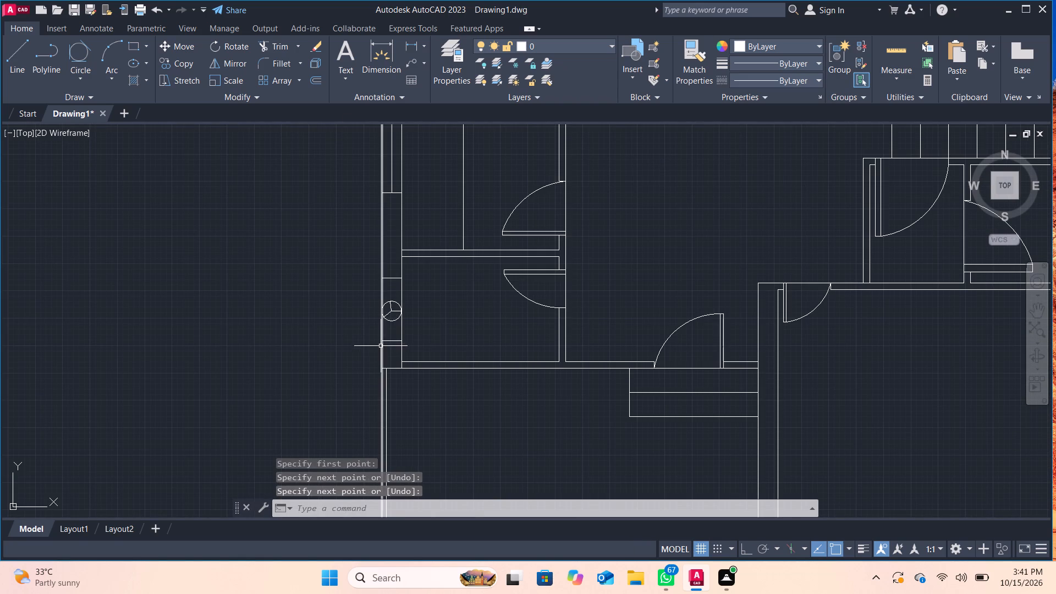
scroll(378, 340, down, 1)
scroll(378, 338, up, 1)
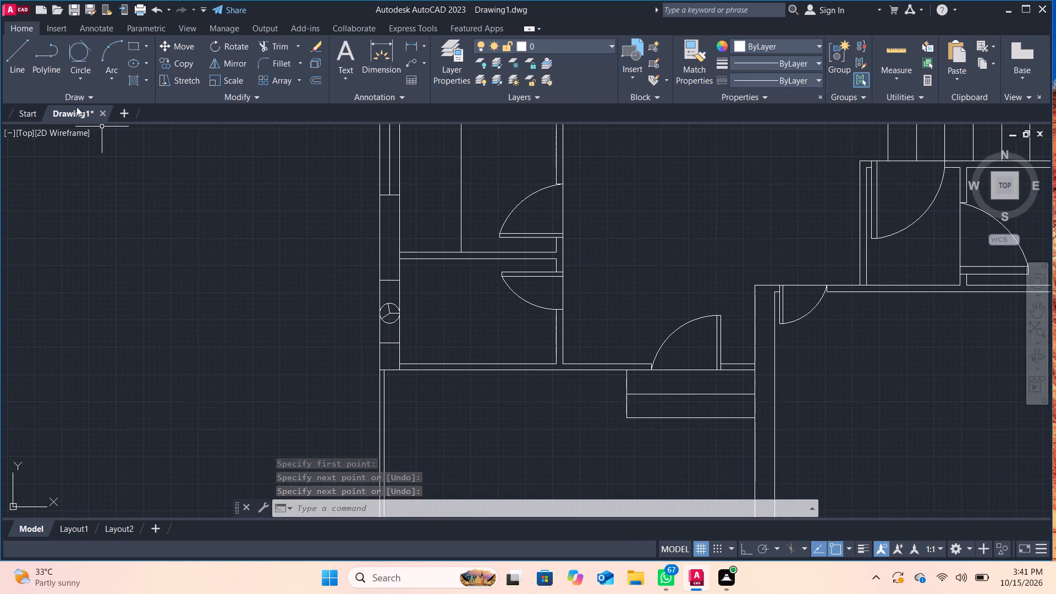
click(14, 51)
scroll(305, 309, up, 2)
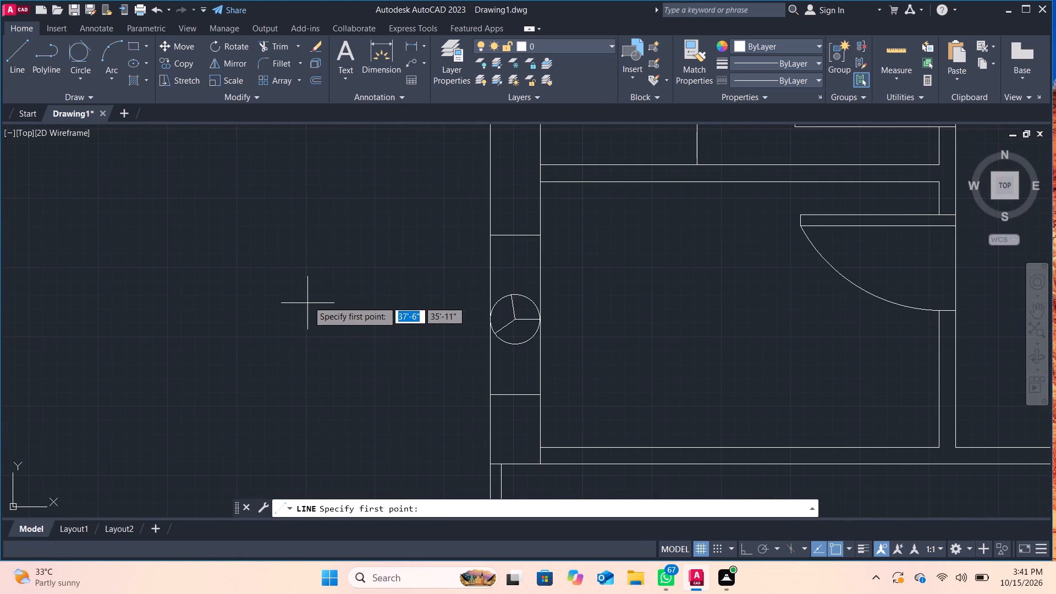
click(515, 236)
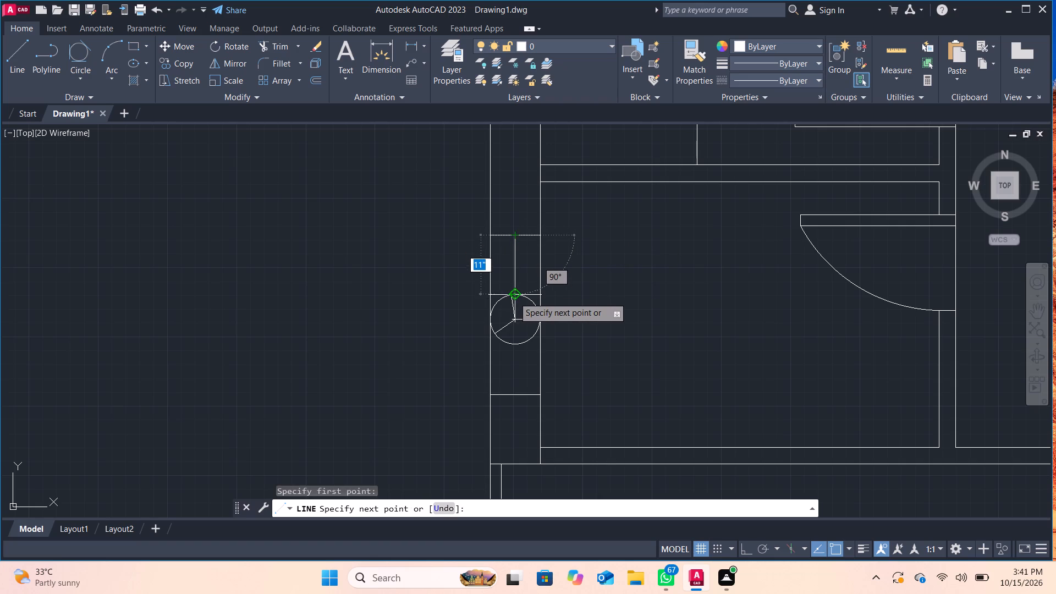
click(513, 296)
key(Return)
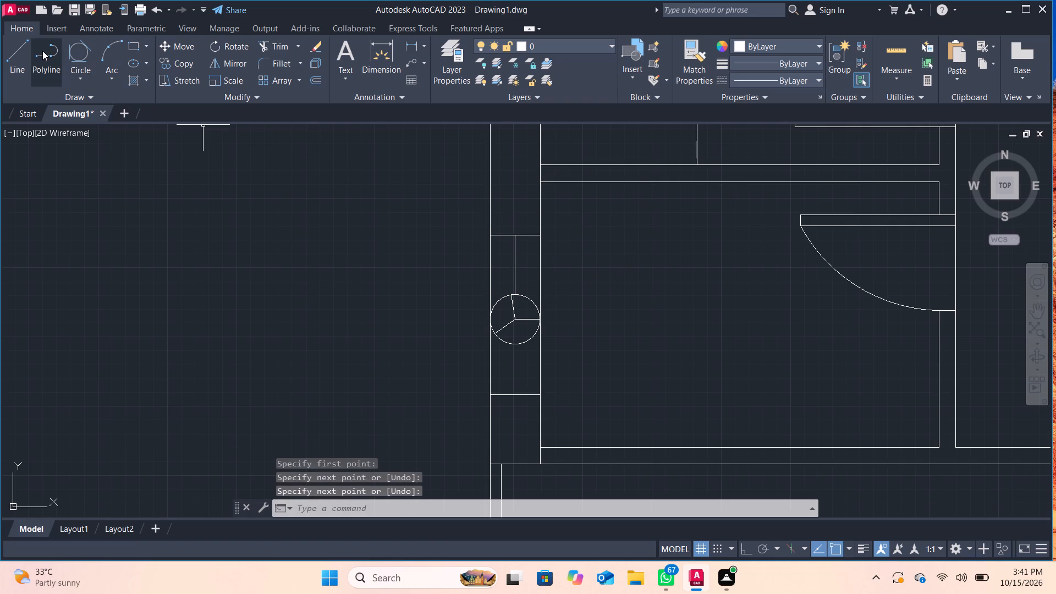
Draw a vertical line from the circle's bottom, across the opening's lower end line, to the lower end of the 9" wall.
click(28, 51)
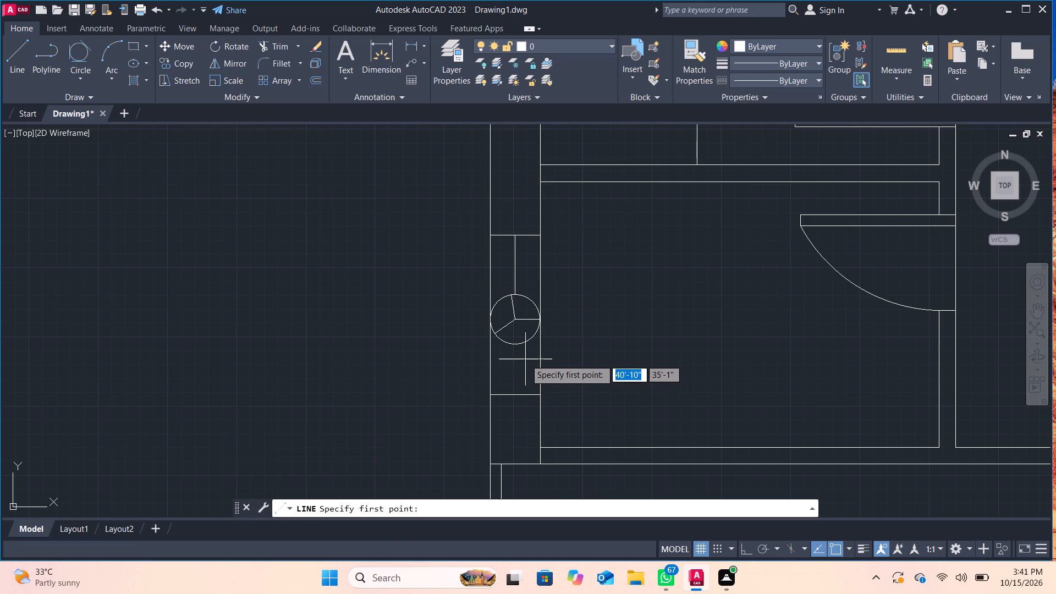
click(514, 345)
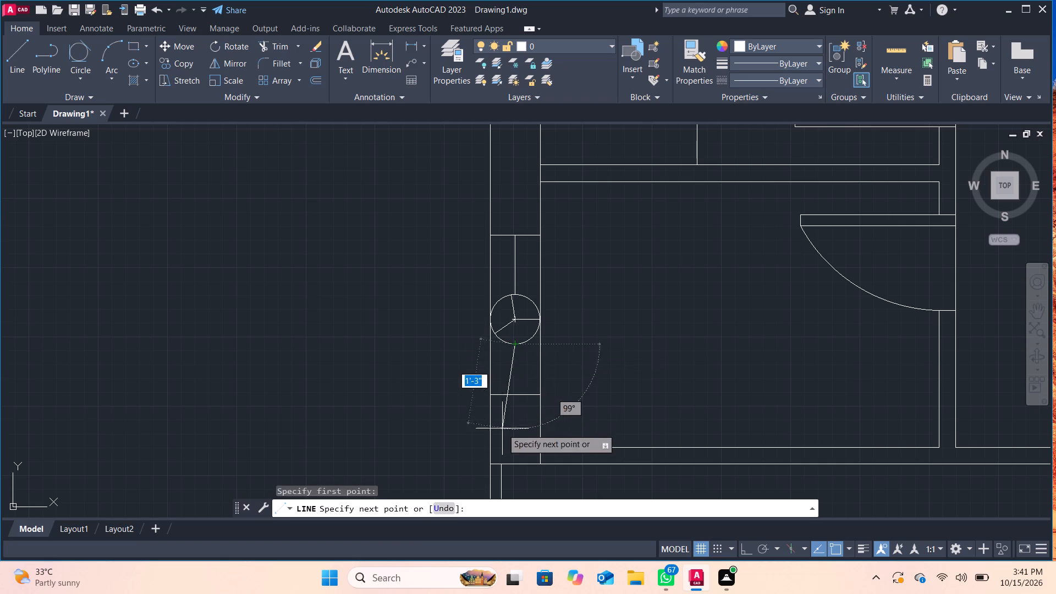
click(514, 464)
key(Return)
Draw a 9" horizontal line across the lower-right room's west wall, just below the entry steps.
scroll(533, 504, down, 2)
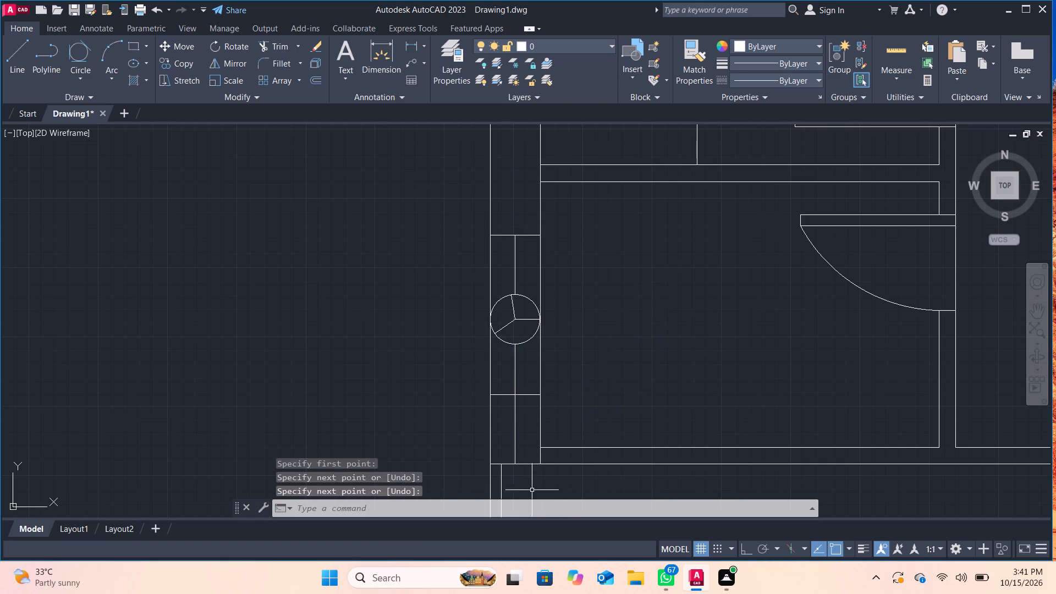
scroll(637, 404, down, 1)
middle_drag(637, 404, 356, 342)
scroll(335, 338, down, 1)
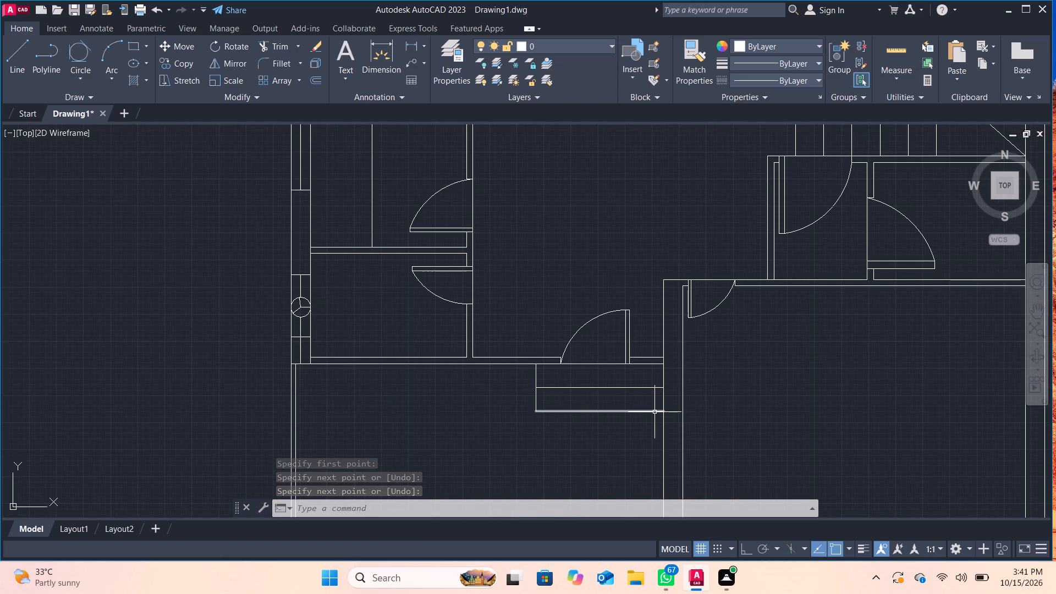
scroll(654, 412, down, 1)
middle_drag(498, 417, 443, 286)
scroll(631, 360, up, 1)
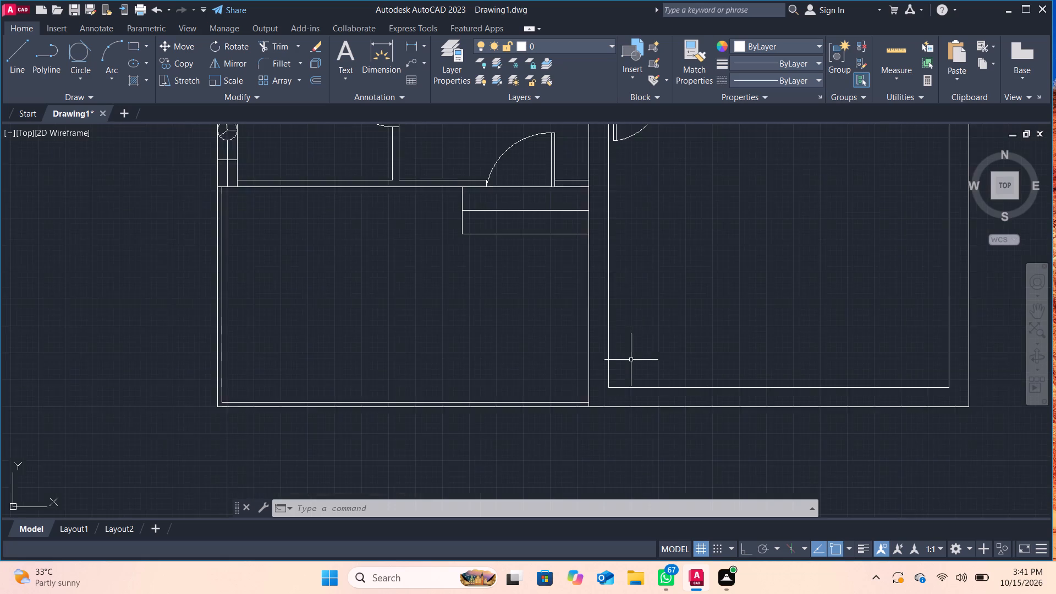
scroll(631, 360, up, 1)
middle_drag(629, 359, 596, 428)
scroll(596, 428, down, 1)
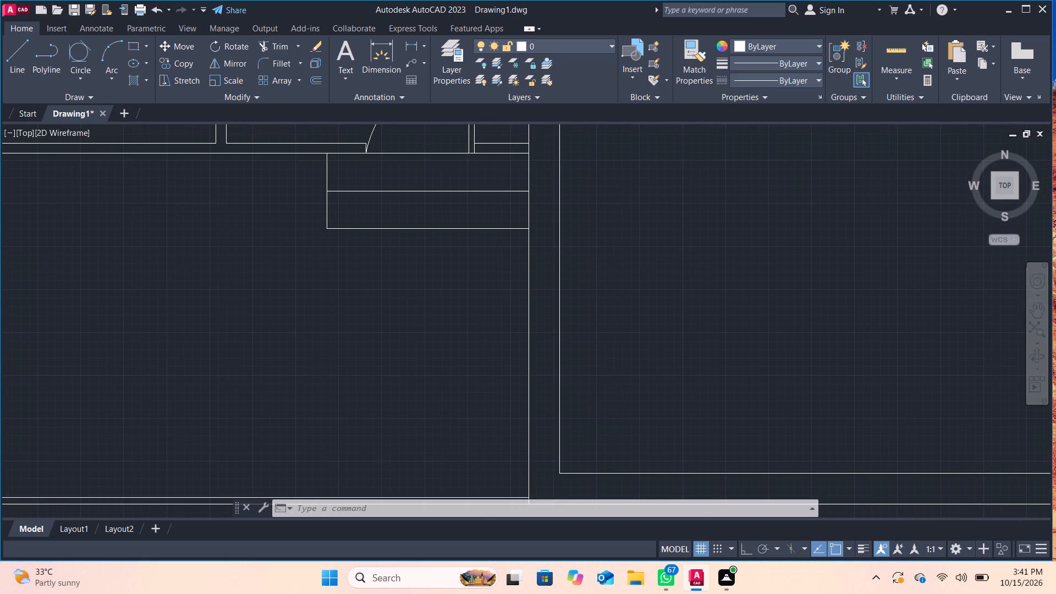
scroll(539, 415, down, 1)
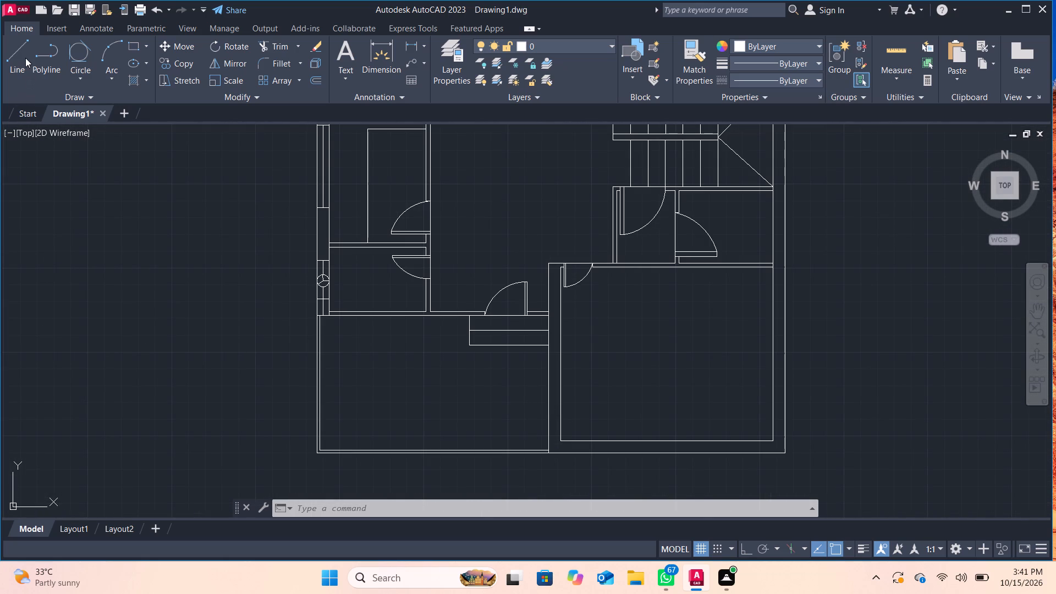
click(25, 58)
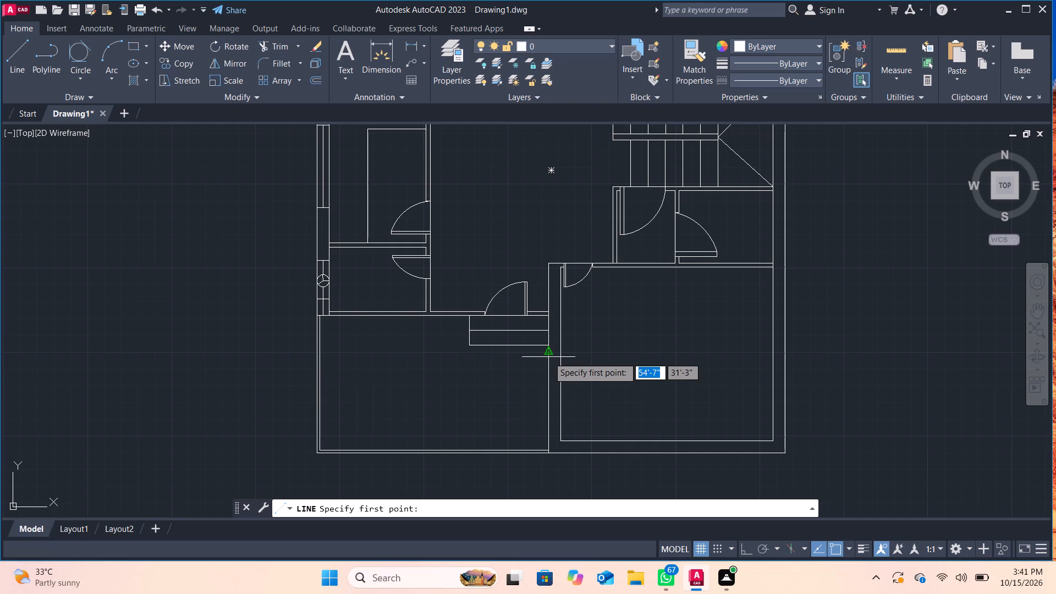
click(548, 357)
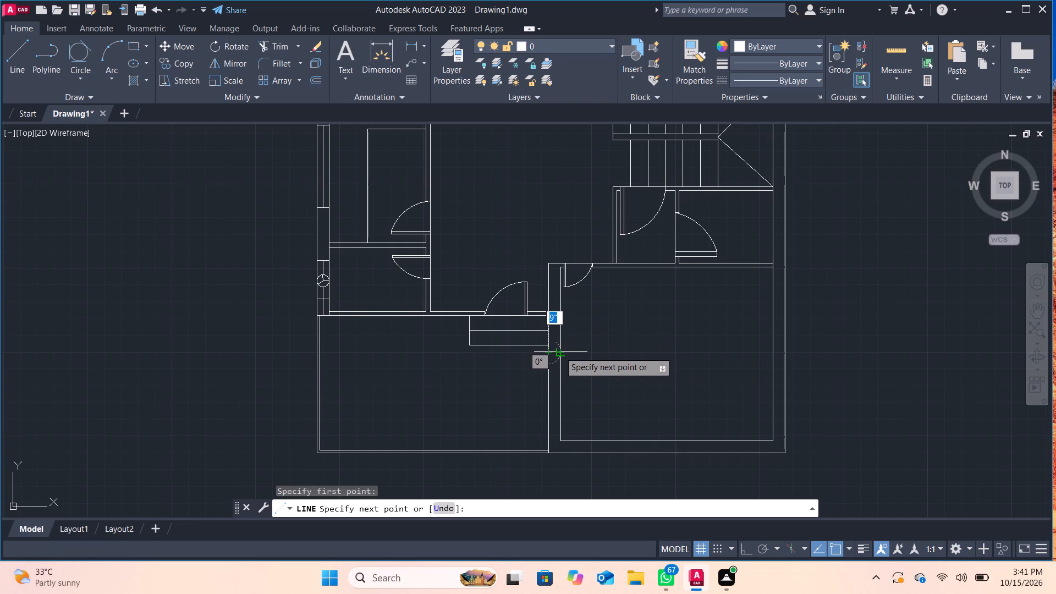
click(559, 351)
key(Return)
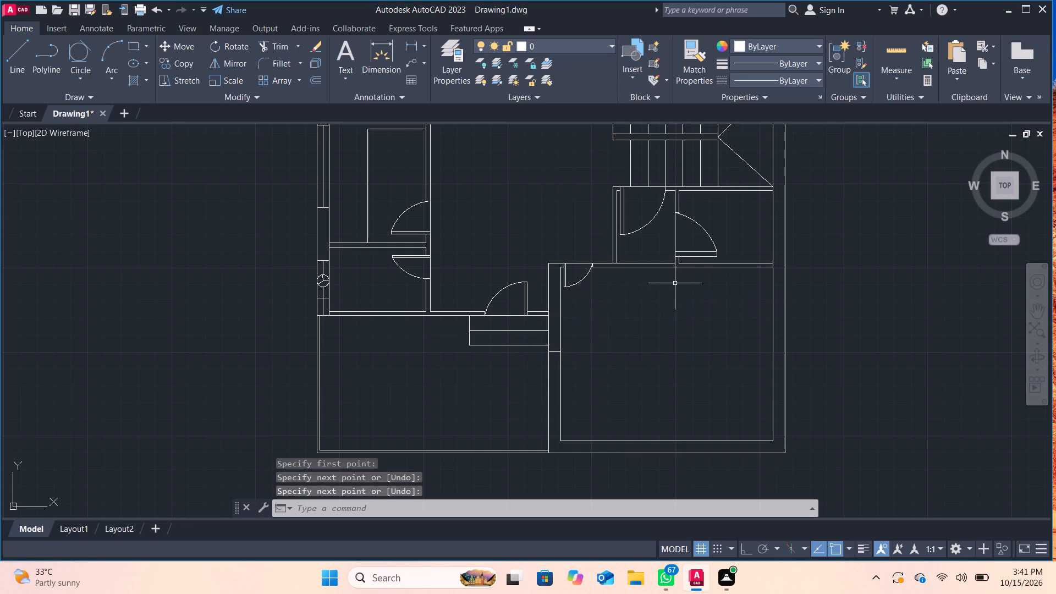
Draw a second 9" horizontal line across the same wall, about 4' below the first one.
click(19, 61)
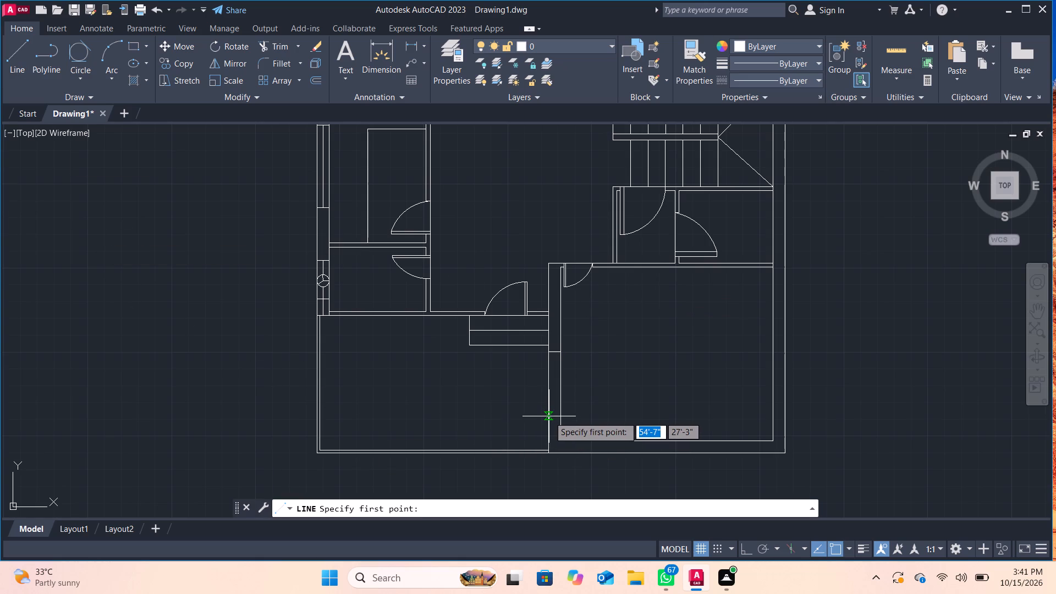
click(549, 416)
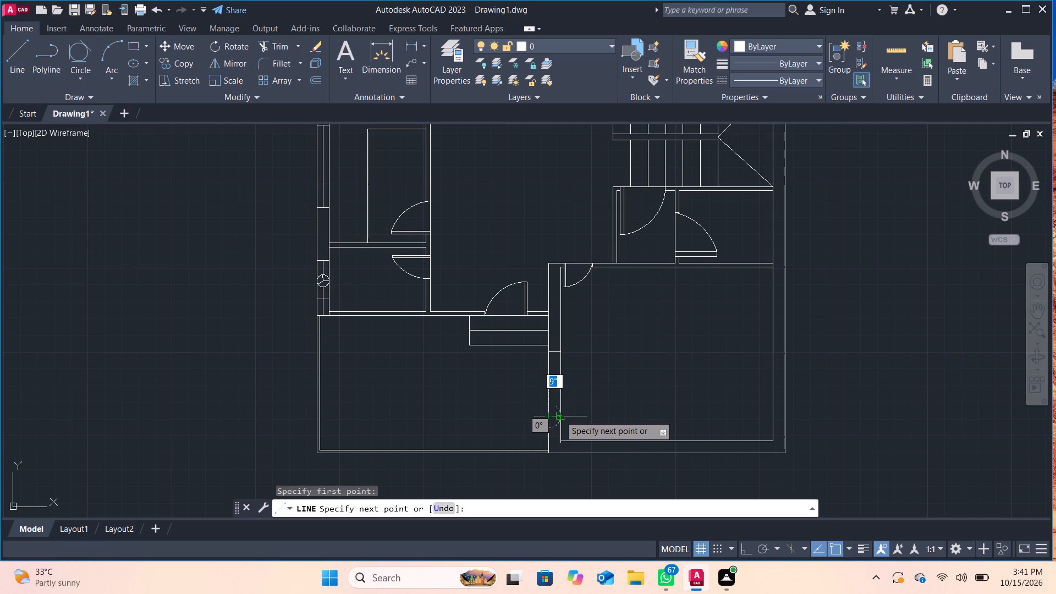
click(560, 415)
key(Return)
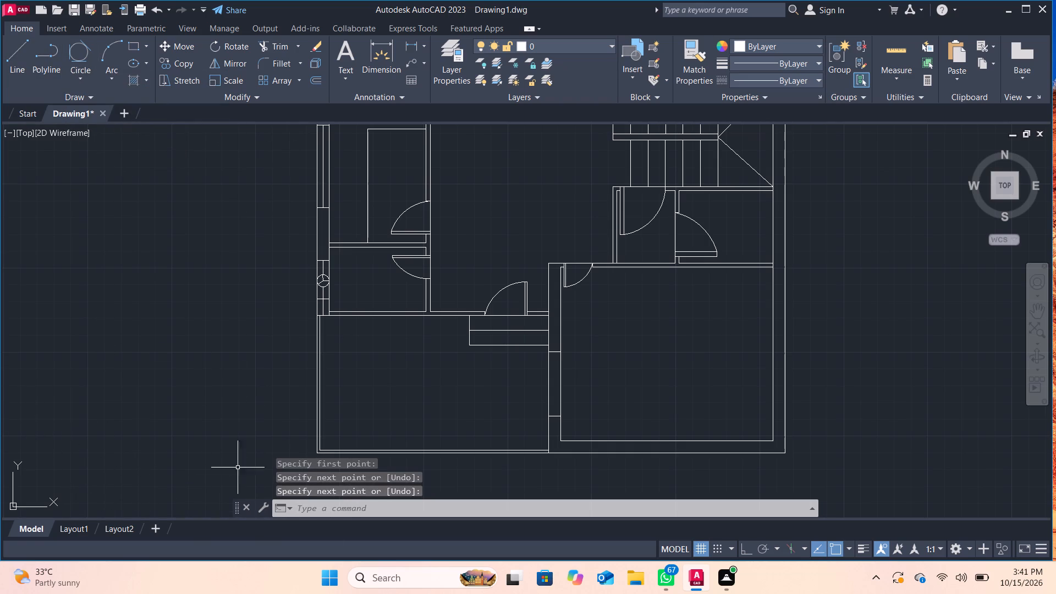
Draw a vertical window line about 4' long between the midpoints of the two lines across the wall.
click(26, 49)
scroll(599, 399, up, 1)
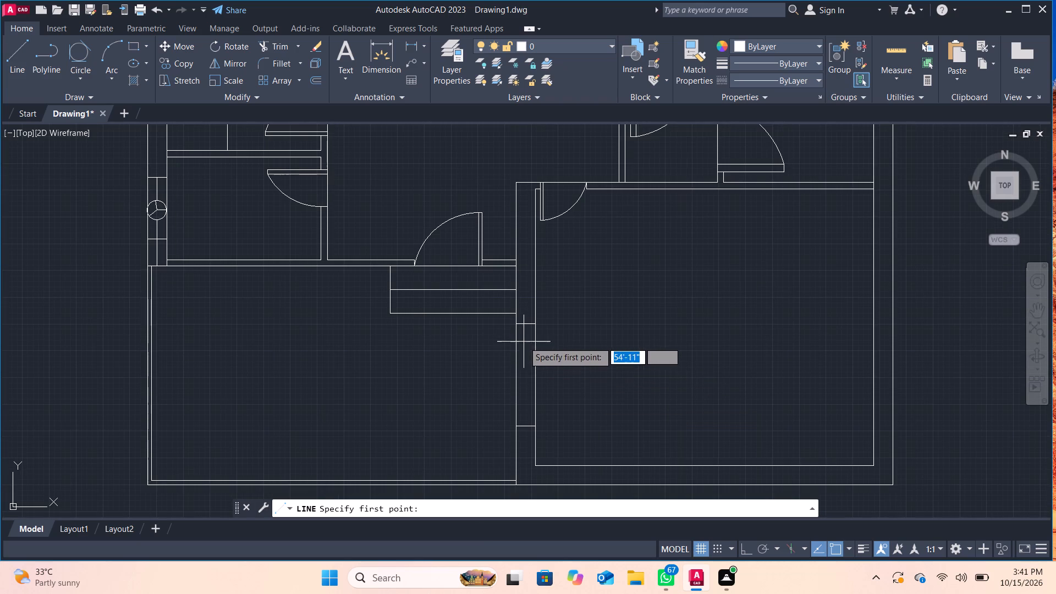
click(525, 323)
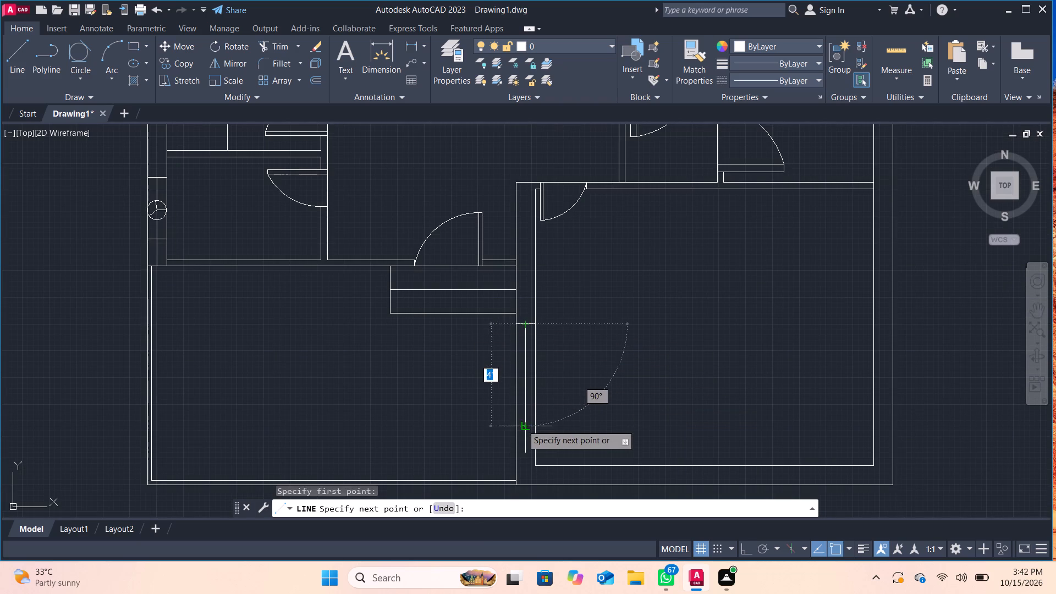
click(522, 425)
key(Return)
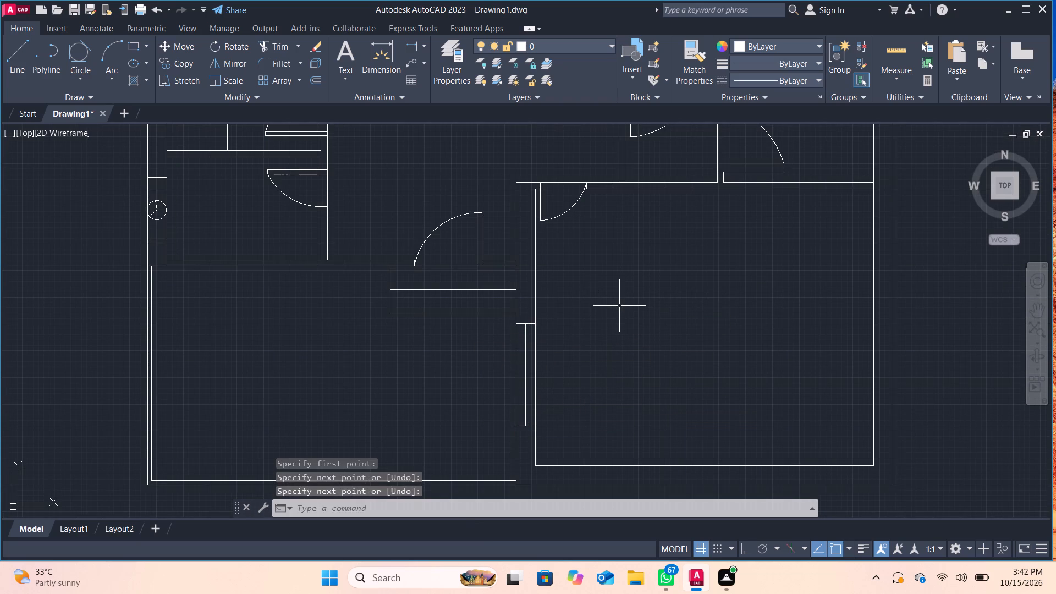
Draw a 9" vertical line across the lower-right room's bottom wall, in its western part, from inner to outer face.
scroll(650, 308, down, 1)
middle_drag(650, 308, 647, 312)
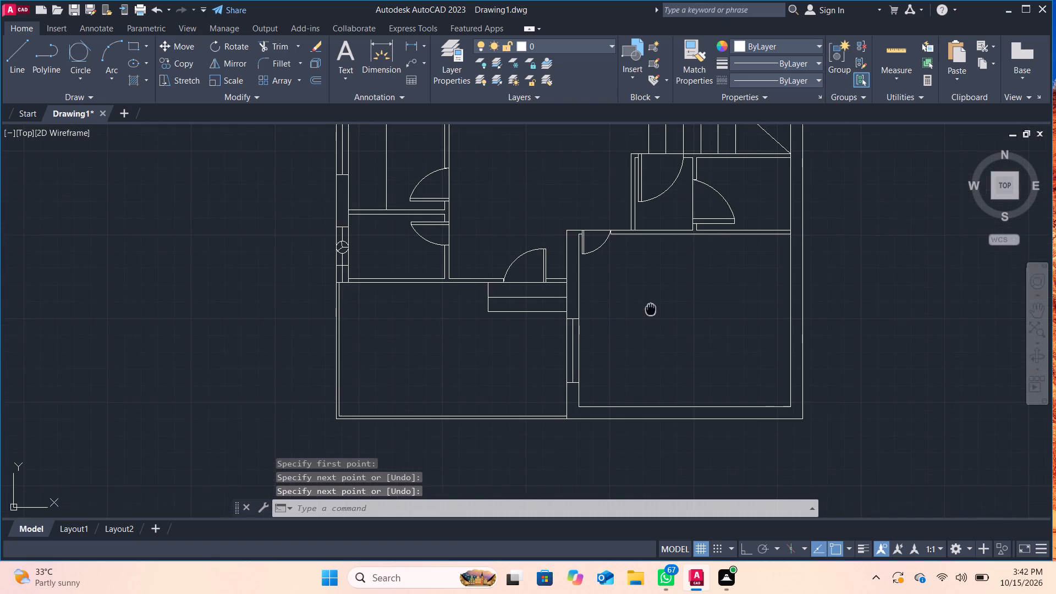
middle_drag(647, 312, 645, 315)
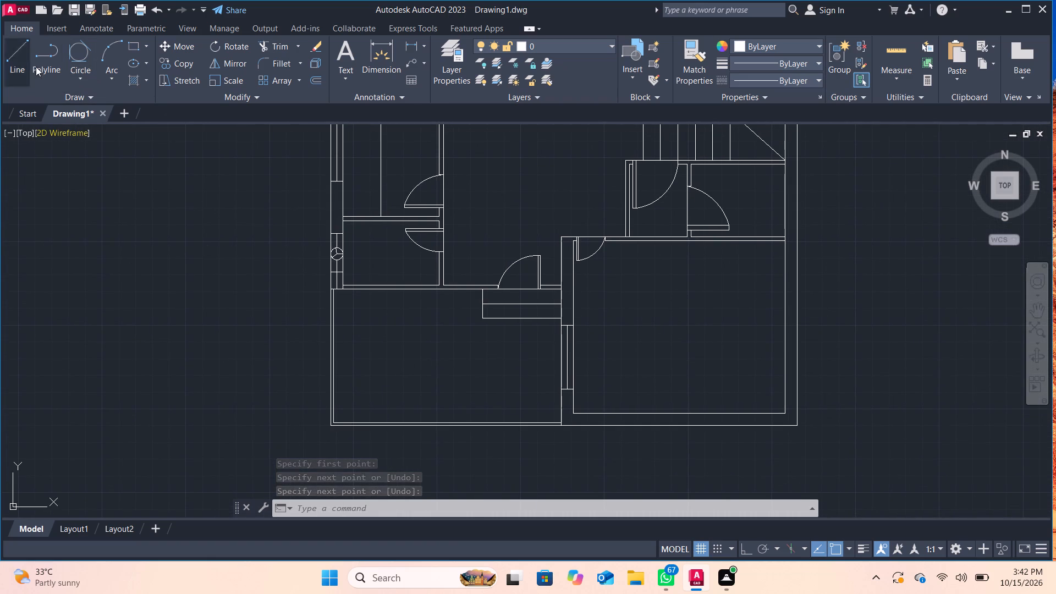
click(25, 56)
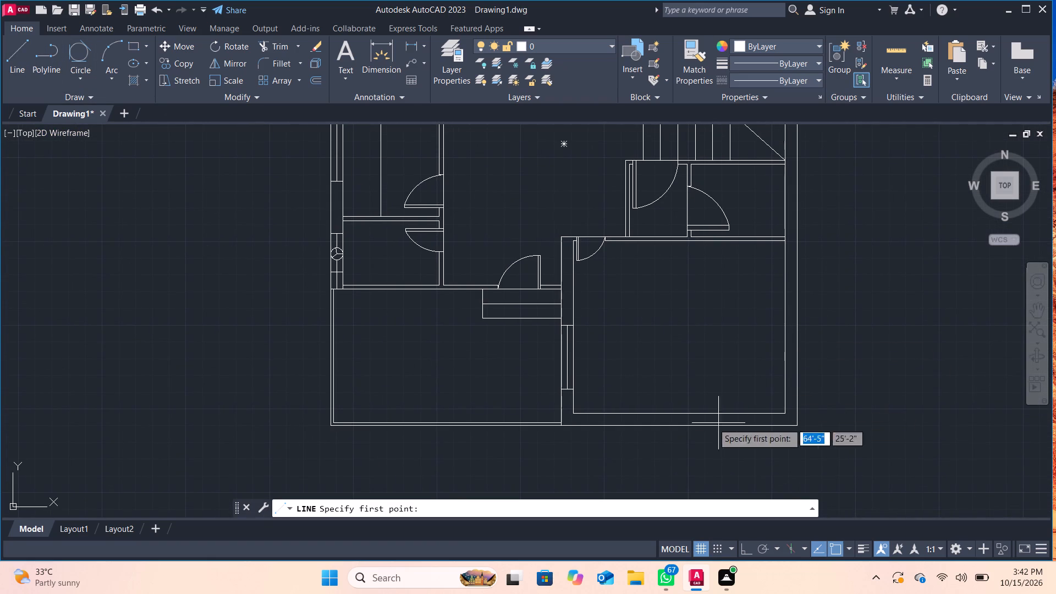
scroll(653, 413, up, 2)
scroll(653, 413, down, 1)
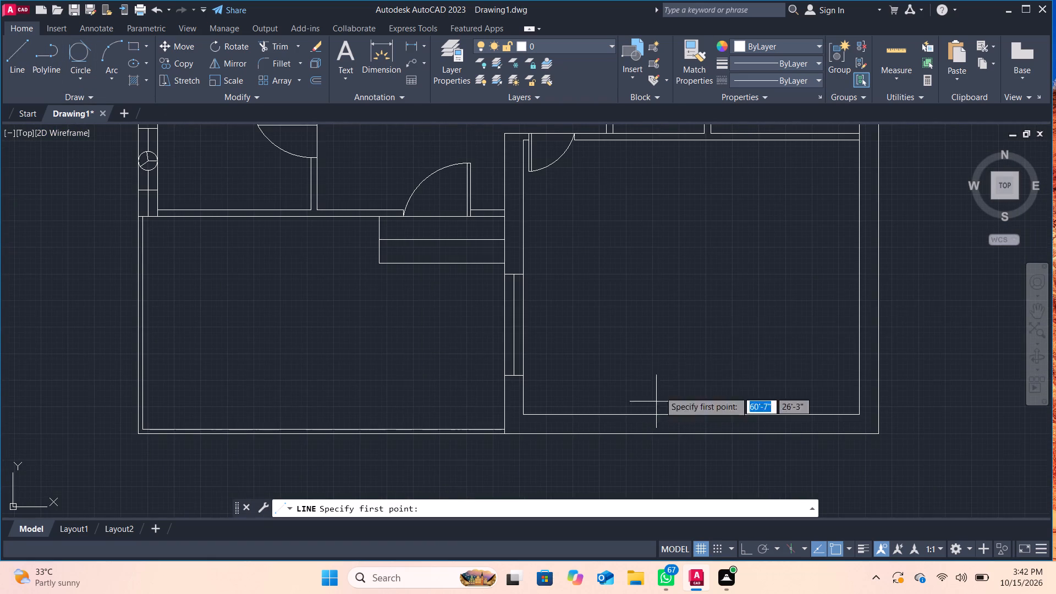
scroll(870, 290, down, 1)
middle_drag(767, 272, 602, 401)
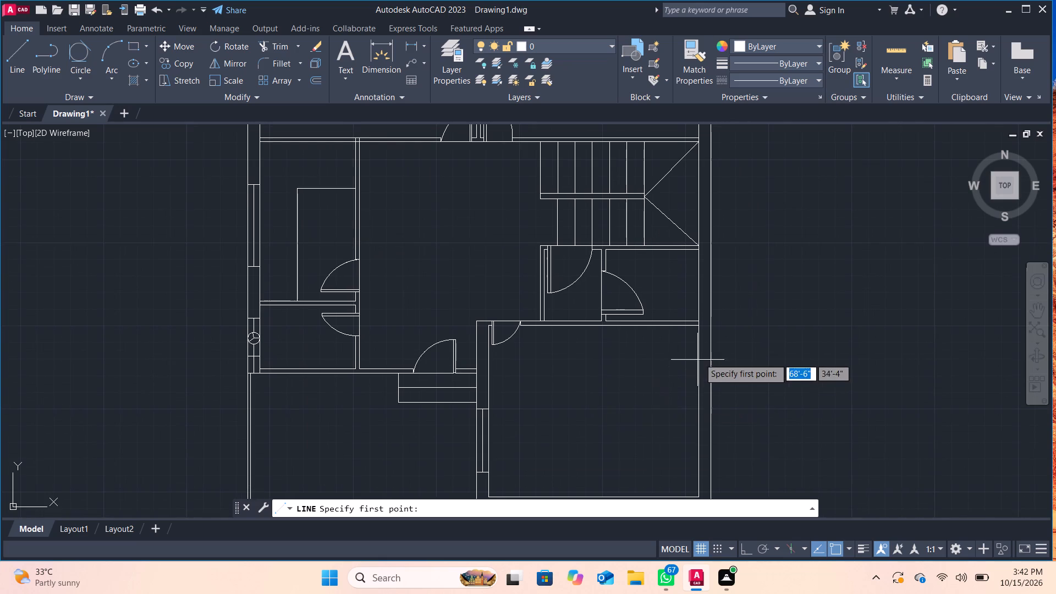
scroll(695, 358, down, 1)
scroll(648, 426, up, 1)
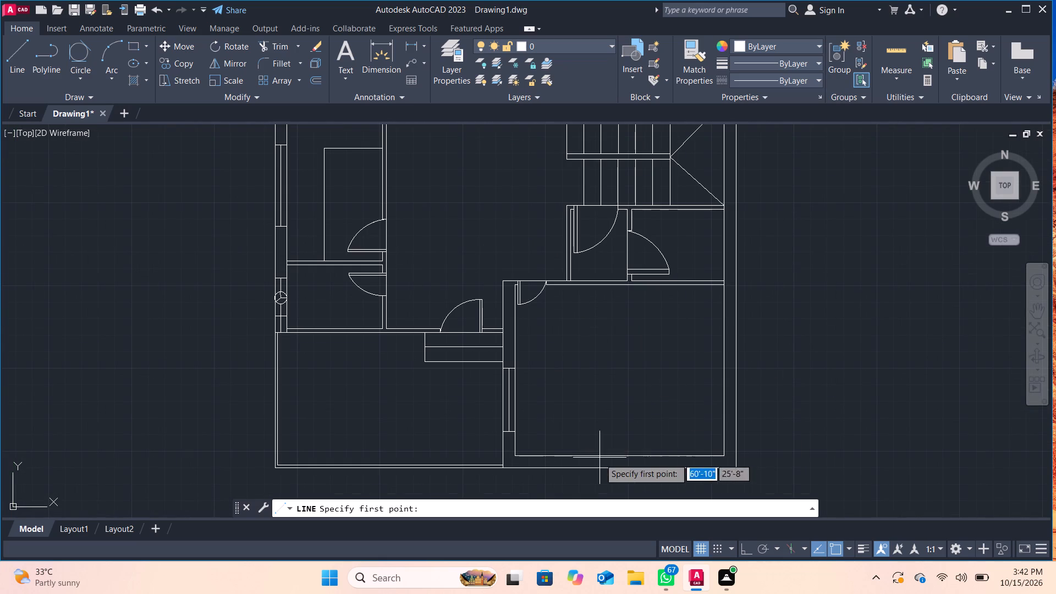
click(580, 455)
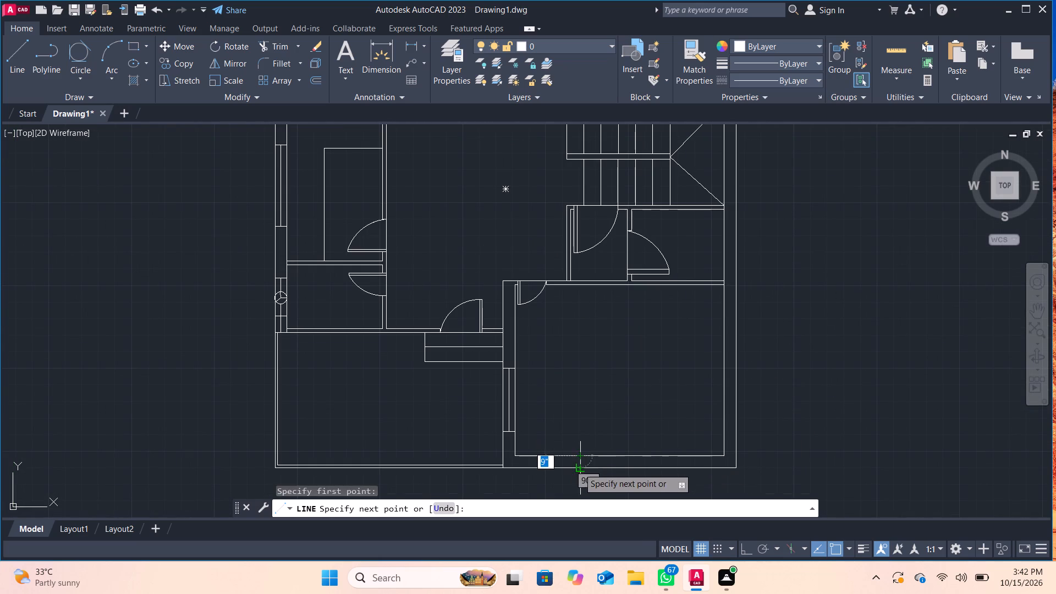
click(579, 468)
key(Return)
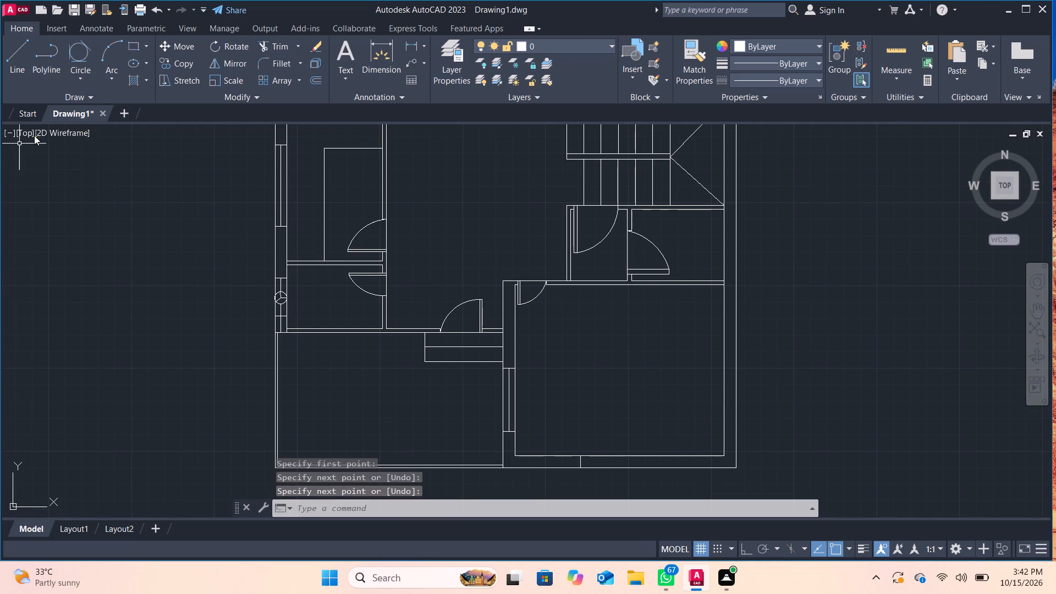
Complete the window in the lower-right room's bottom wall: draw its second end line at X about 65'-6" and a mid-wall line joining both ends.
click(0, 59)
click(14, 53)
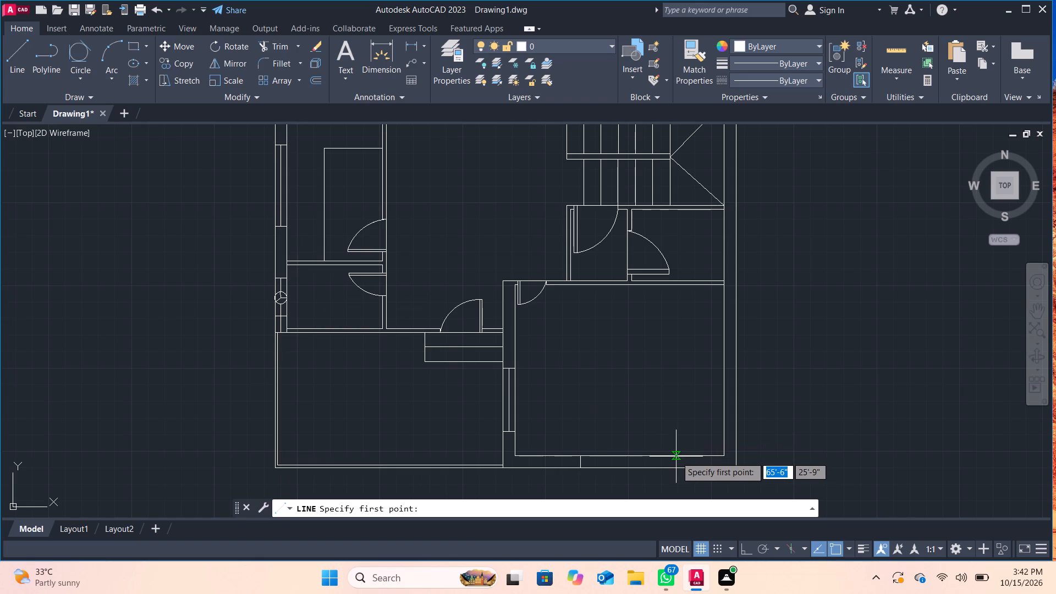
click(676, 457)
click(675, 466)
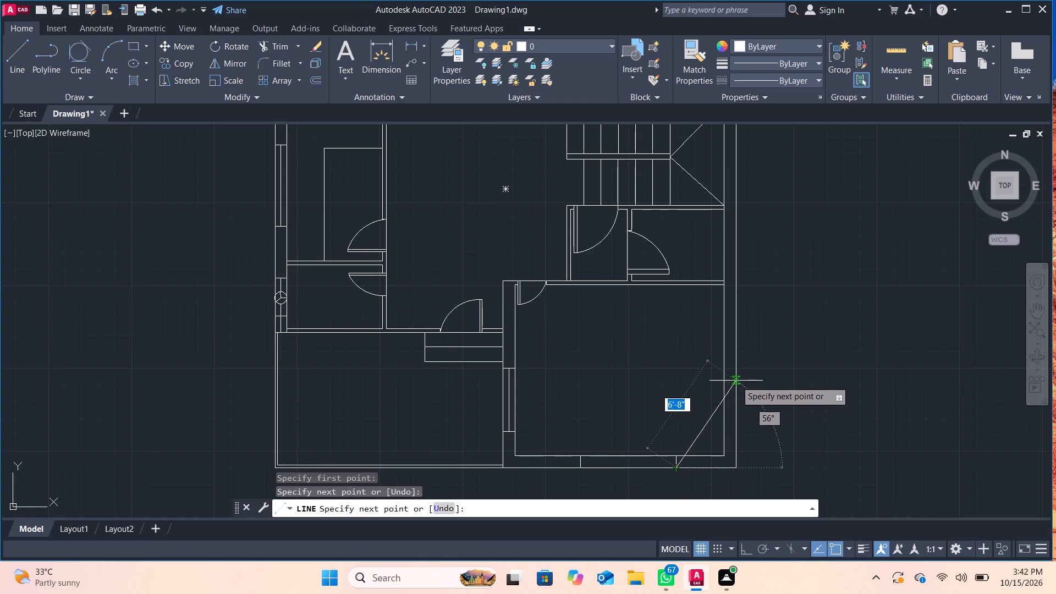
key(Return)
middle_drag(640, 383, 635, 361)
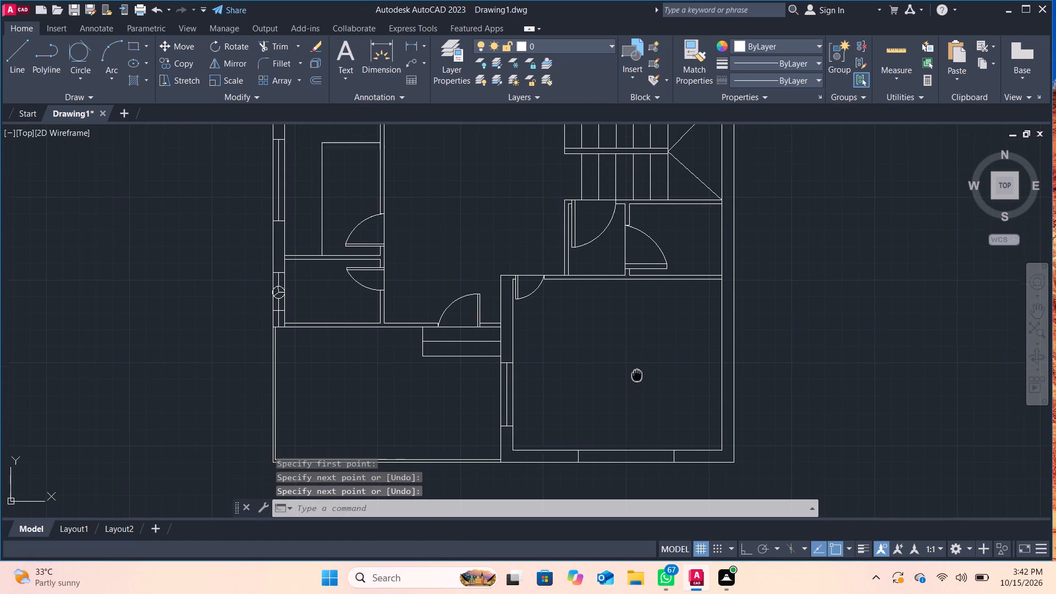
middle_drag(635, 361, 632, 247)
scroll(630, 365, up, 1)
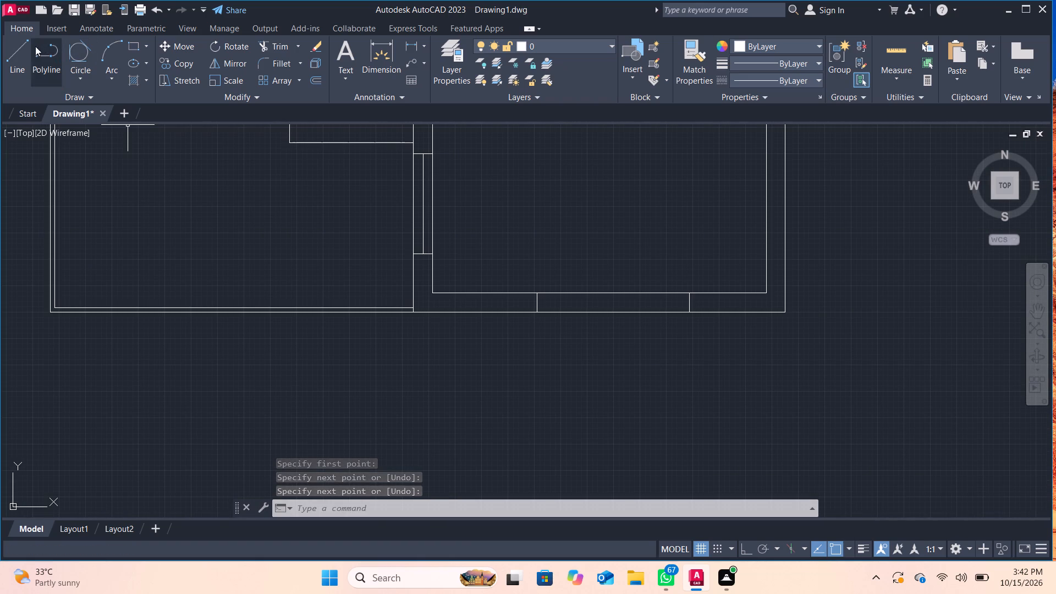
click(22, 48)
click(533, 305)
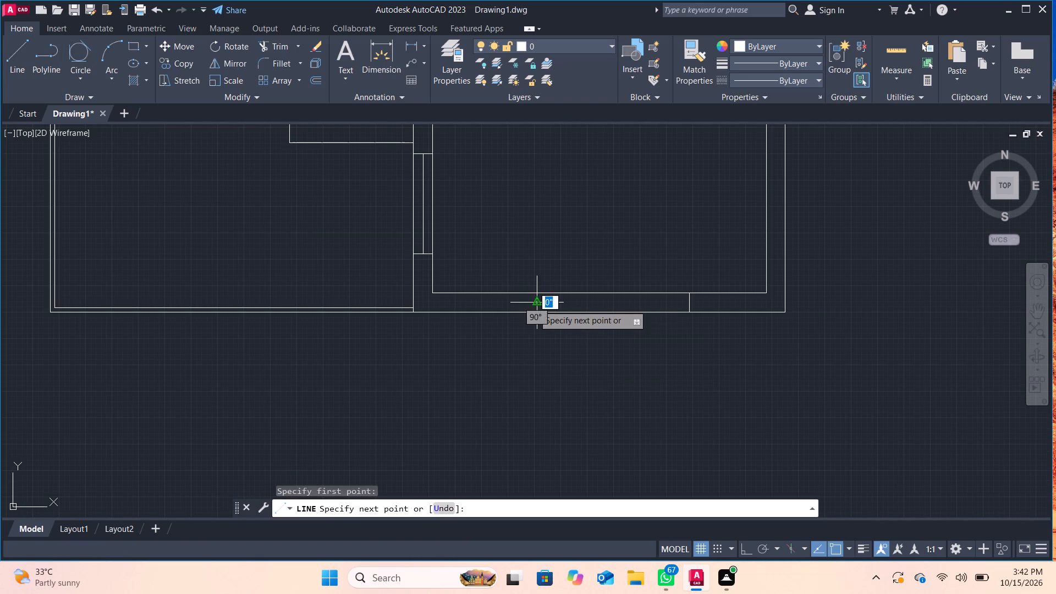
click(686, 302)
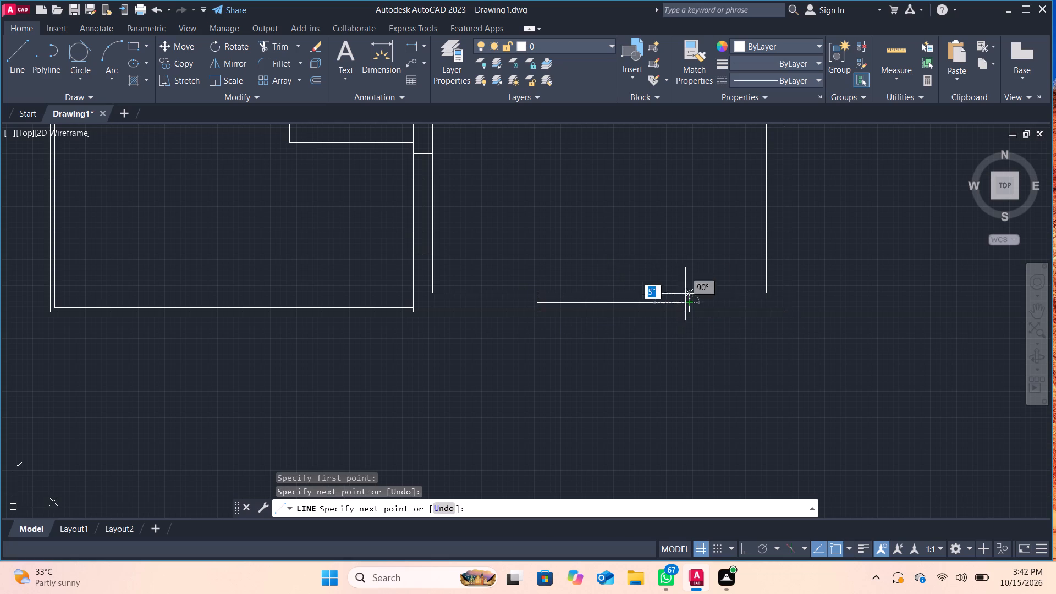
key(Return)
Draw a window about 4'-9" long in the lower-right room's east wall, with two end lines across the wall and a joining mid-wall line.
scroll(729, 203, down, 2)
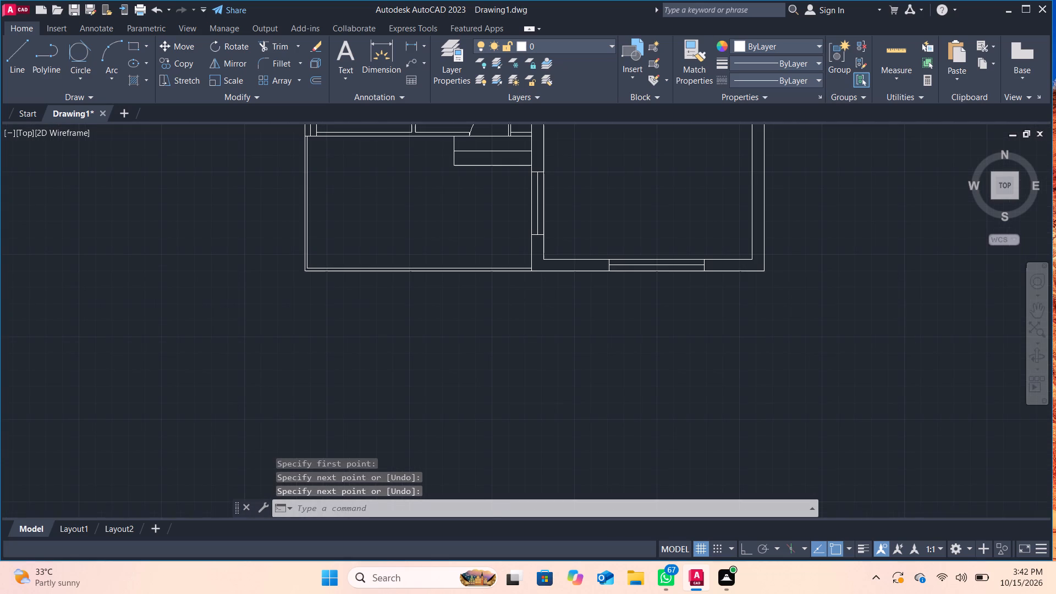
middle_drag(729, 203, 453, 371)
scroll(446, 362, up, 2)
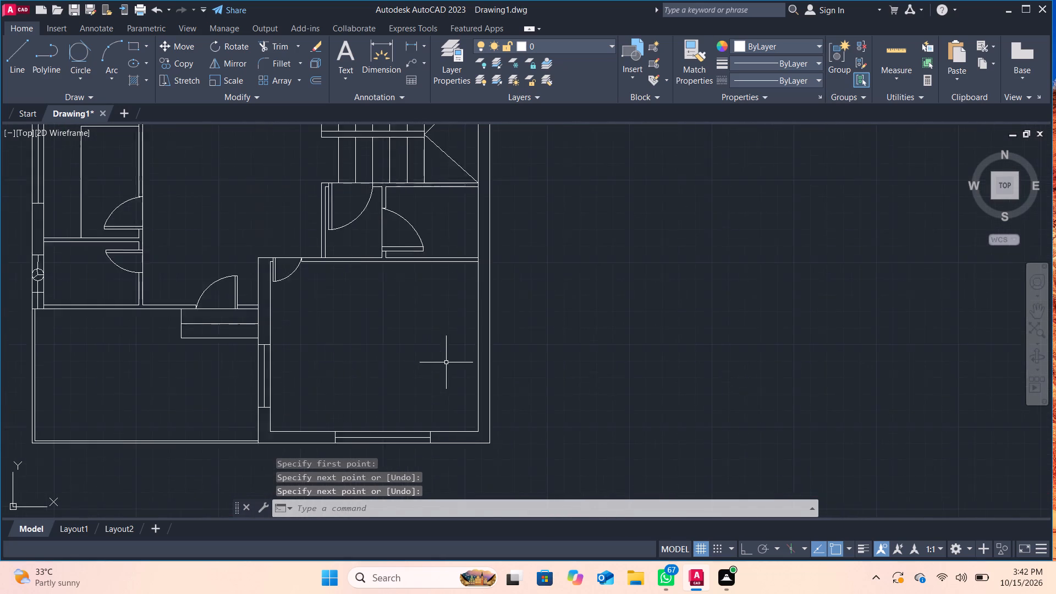
click(25, 53)
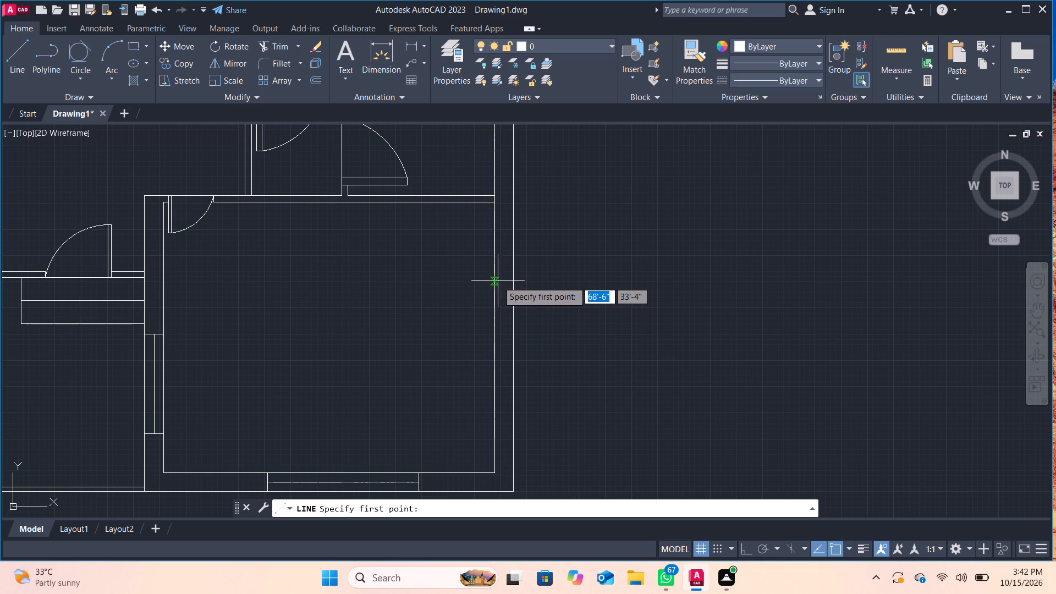
click(494, 277)
click(515, 276)
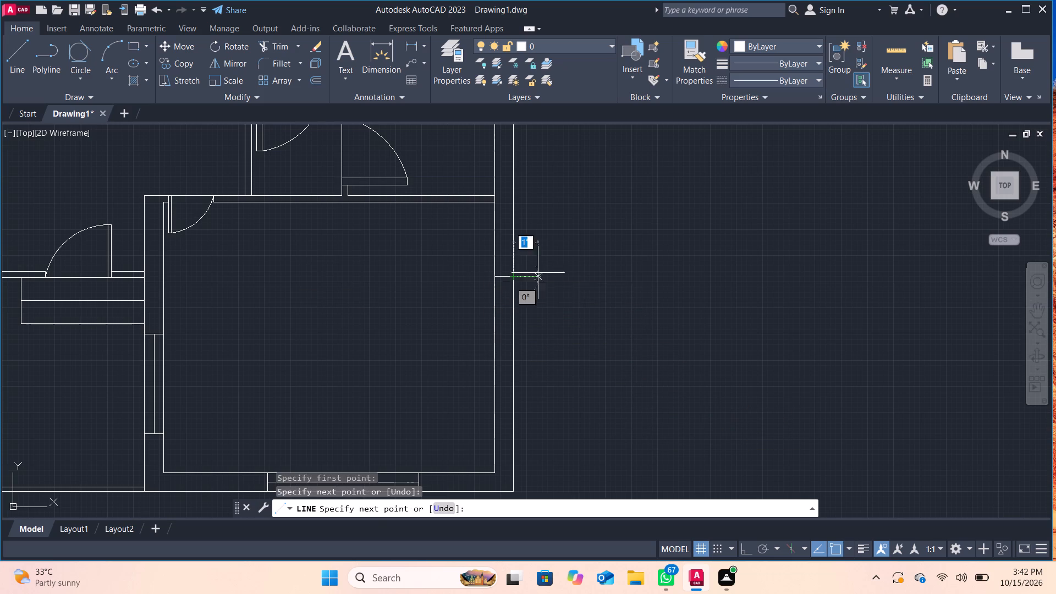
key(Return)
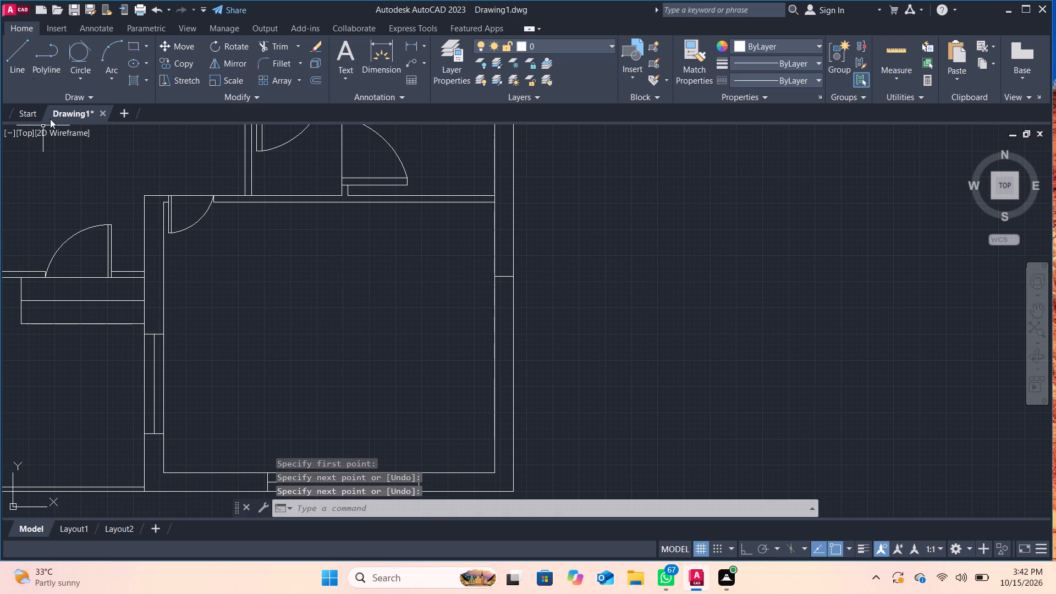
click(19, 53)
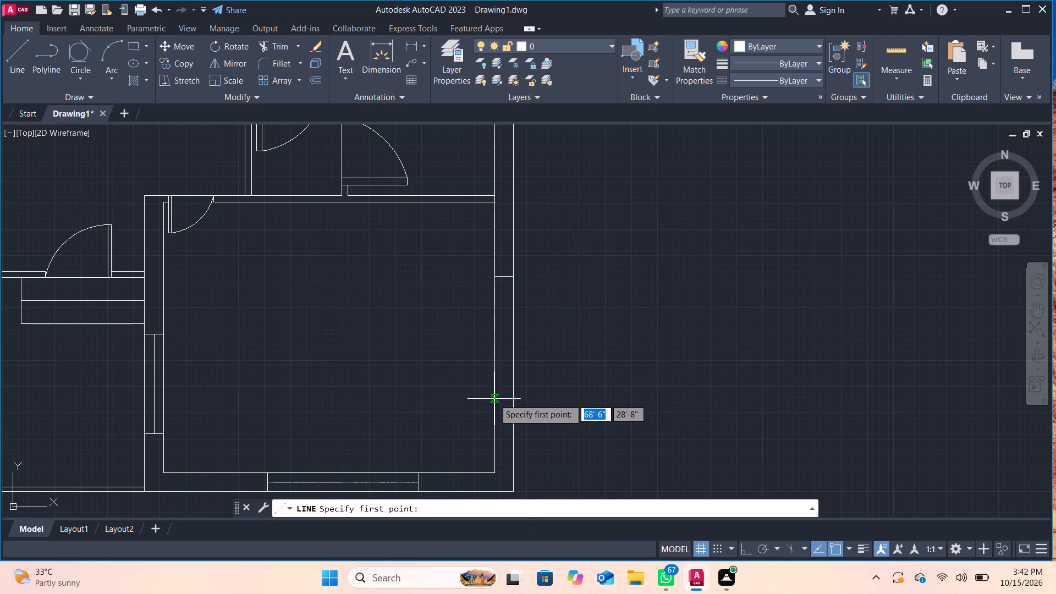
click(494, 396)
click(514, 397)
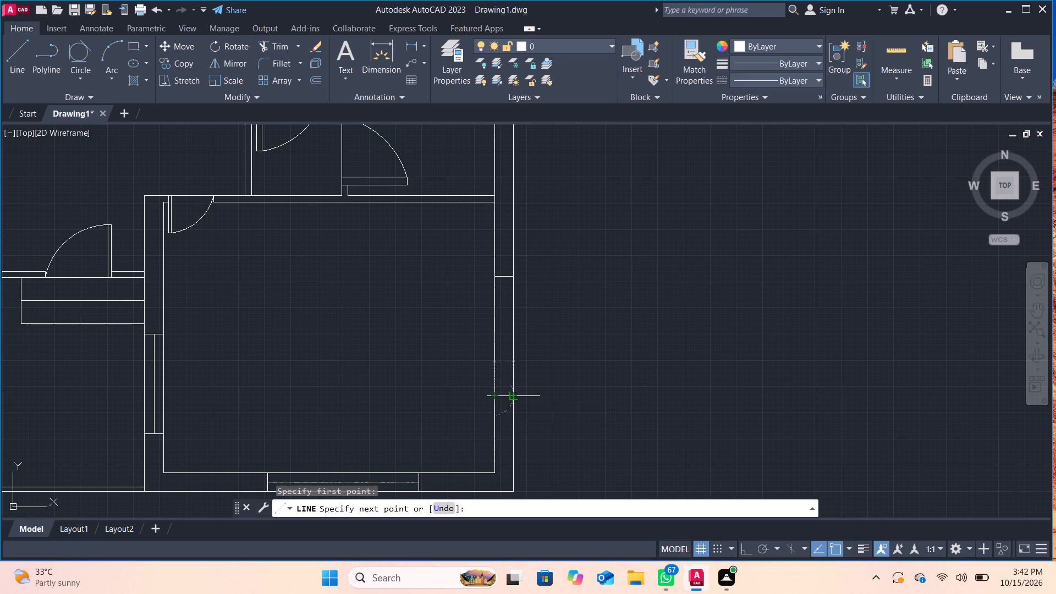
key(Return)
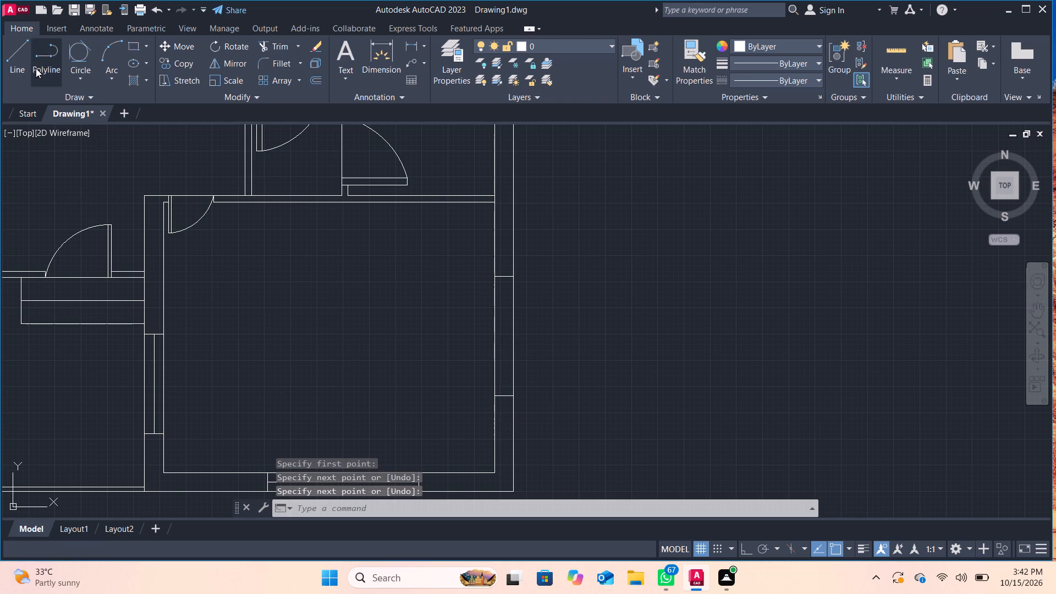
click(26, 63)
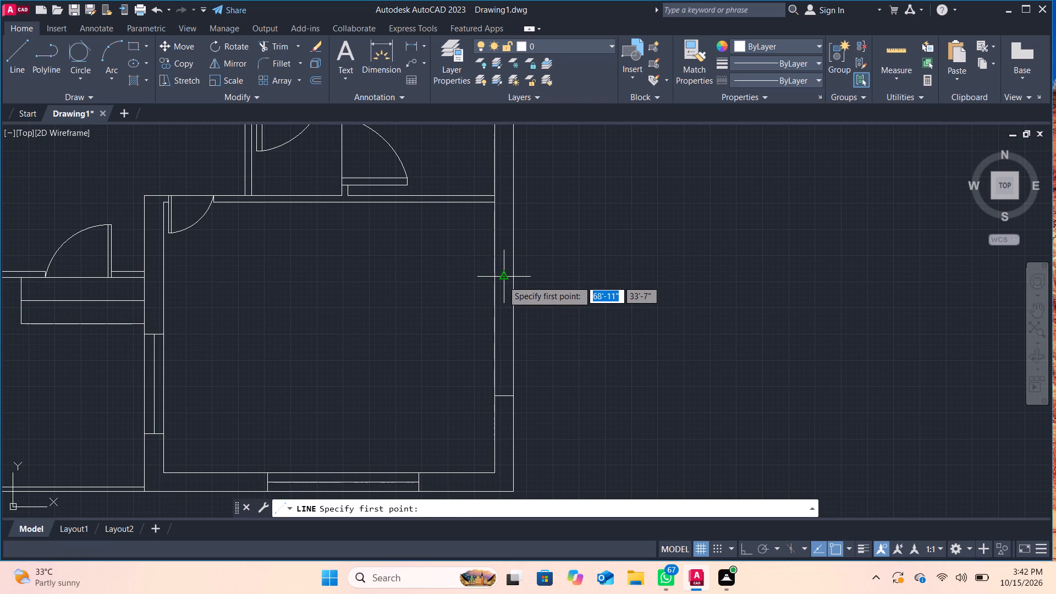
click(503, 280)
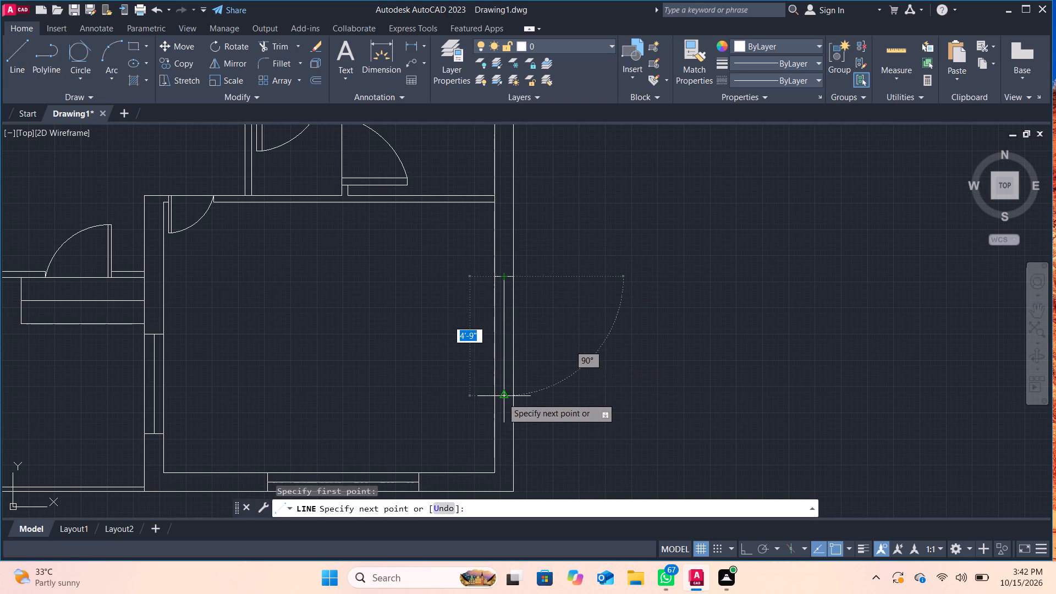
click(502, 398)
key(Return)
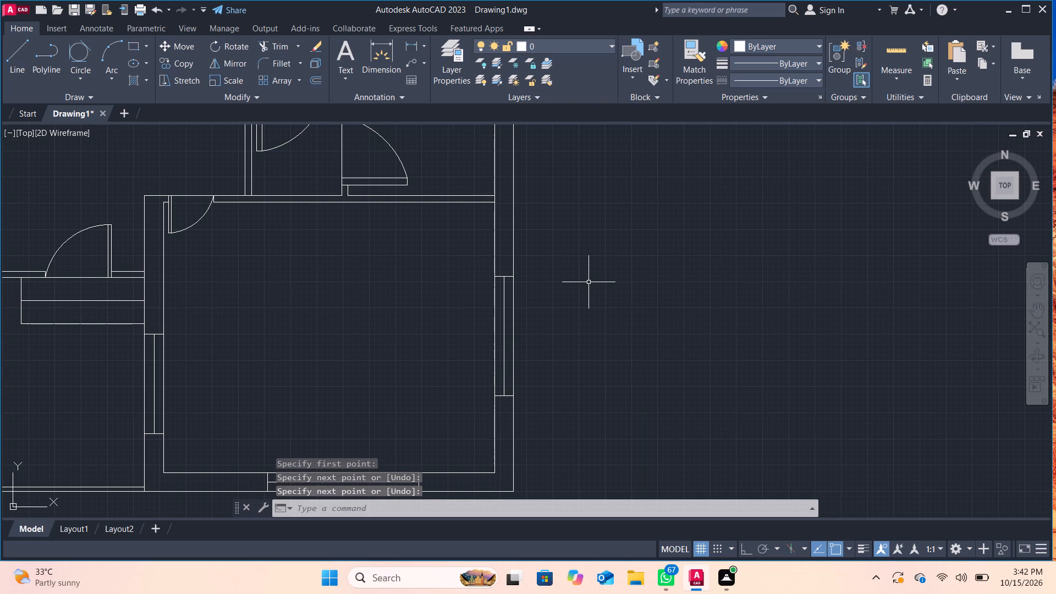
Draw a window about 2'-9" long in the east wall of the small room below the stairs, with two end lines and a mid-wall line.
scroll(588, 282, down, 1)
middle_drag(588, 282, 573, 474)
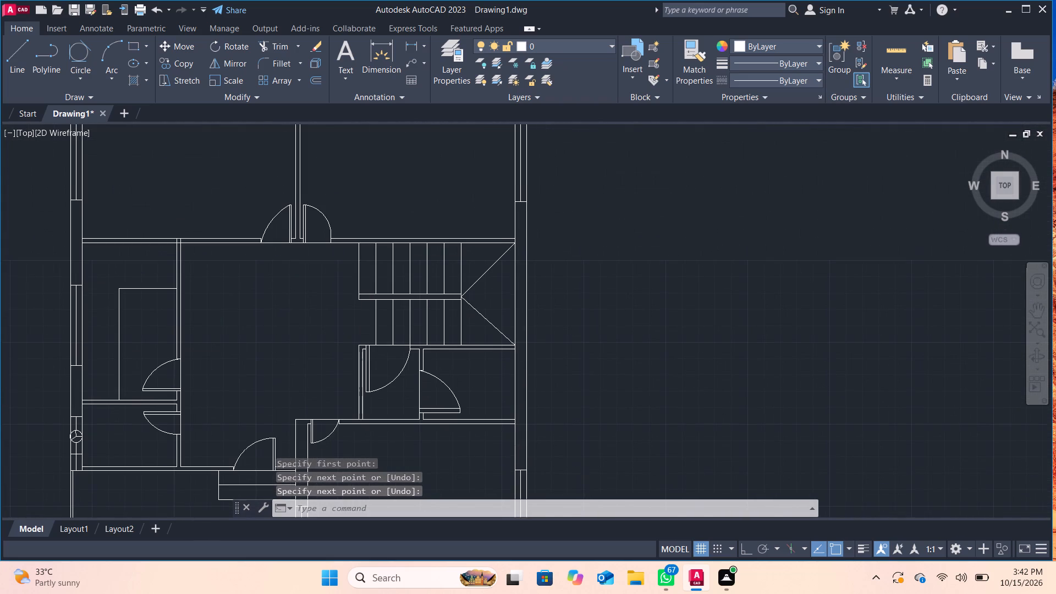
middle_click(518, 397)
scroll(518, 397, up, 2)
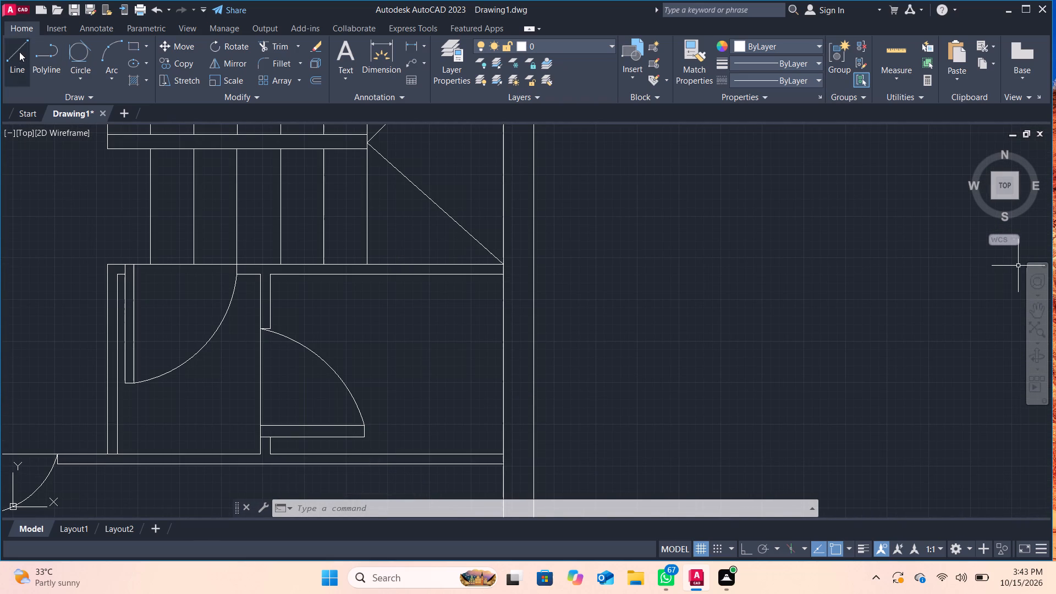
click(19, 51)
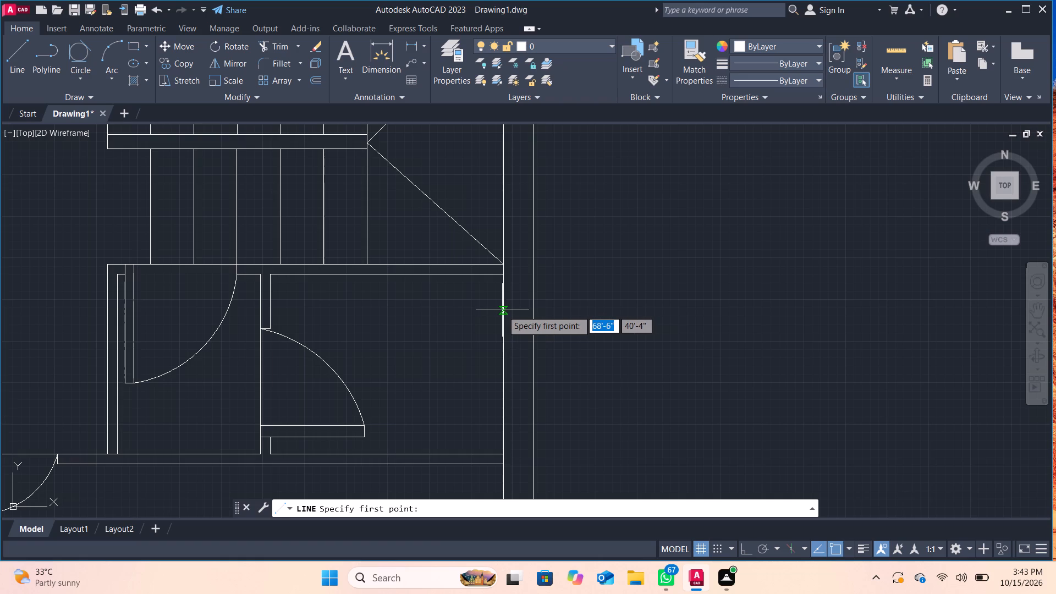
click(502, 310)
click(532, 312)
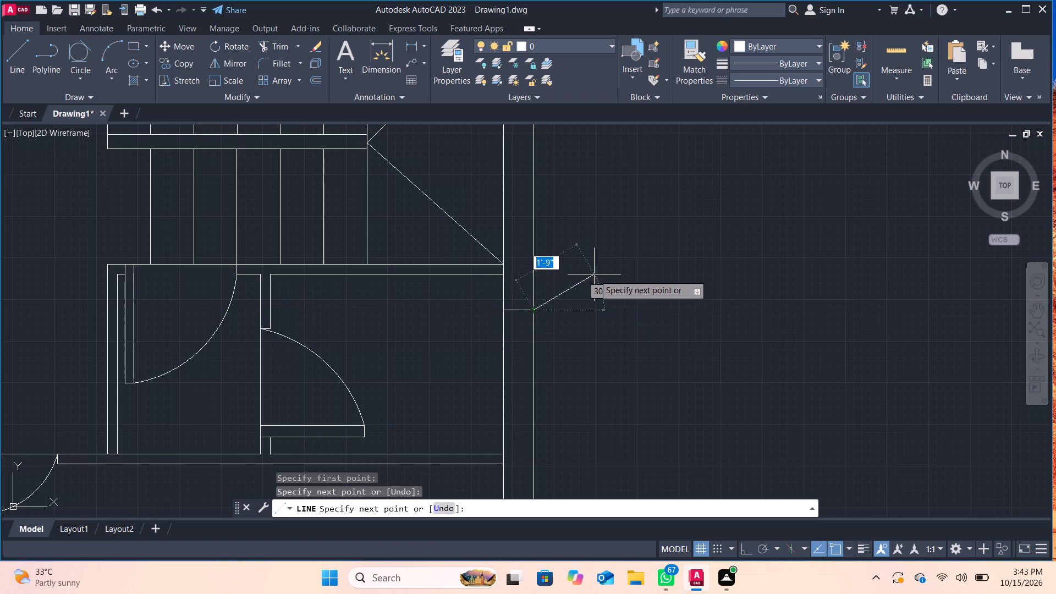
key(Return)
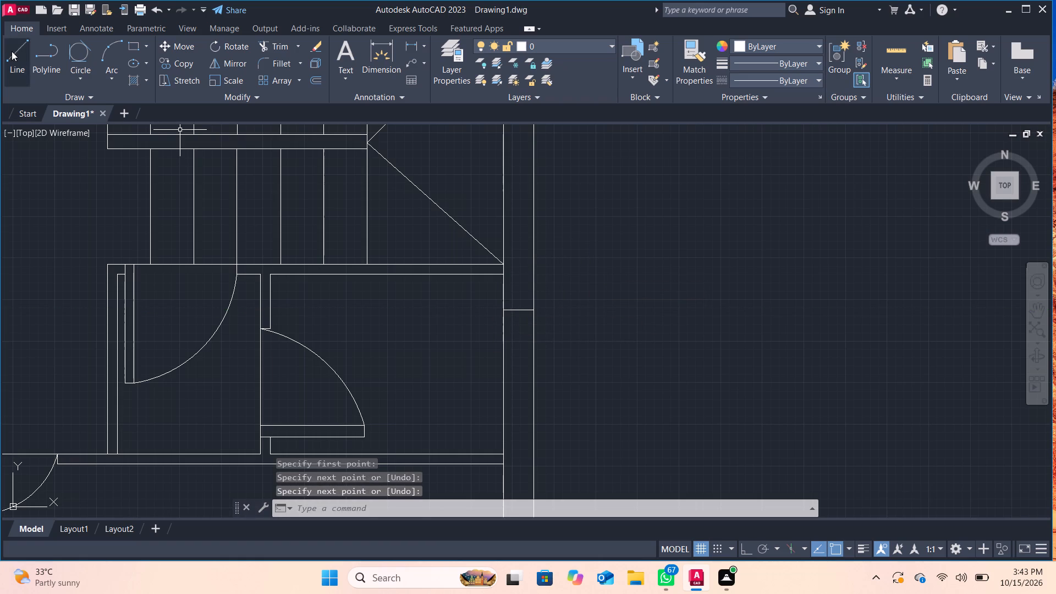
click(12, 51)
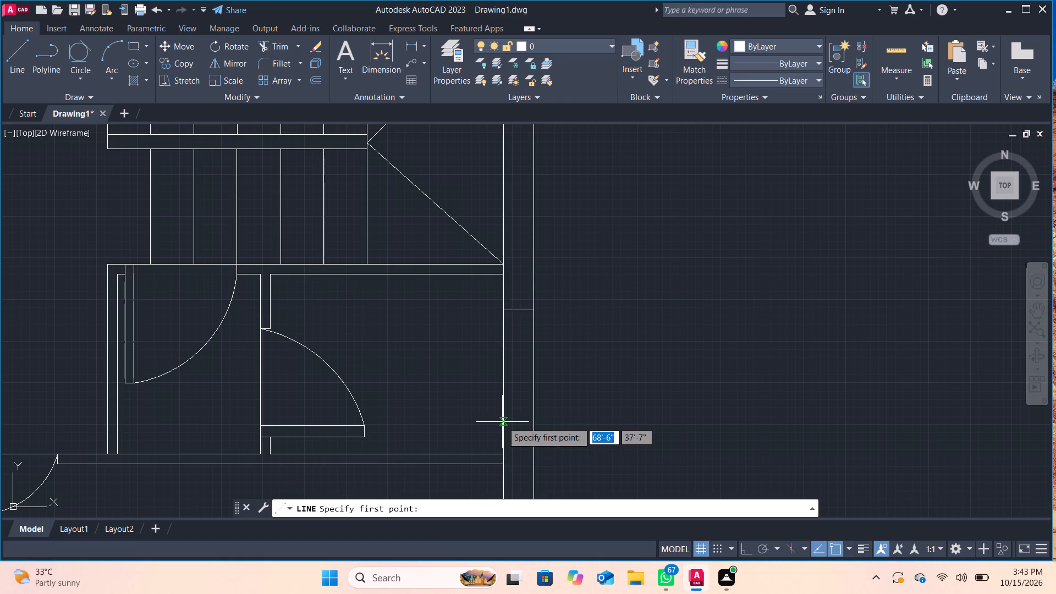
click(504, 422)
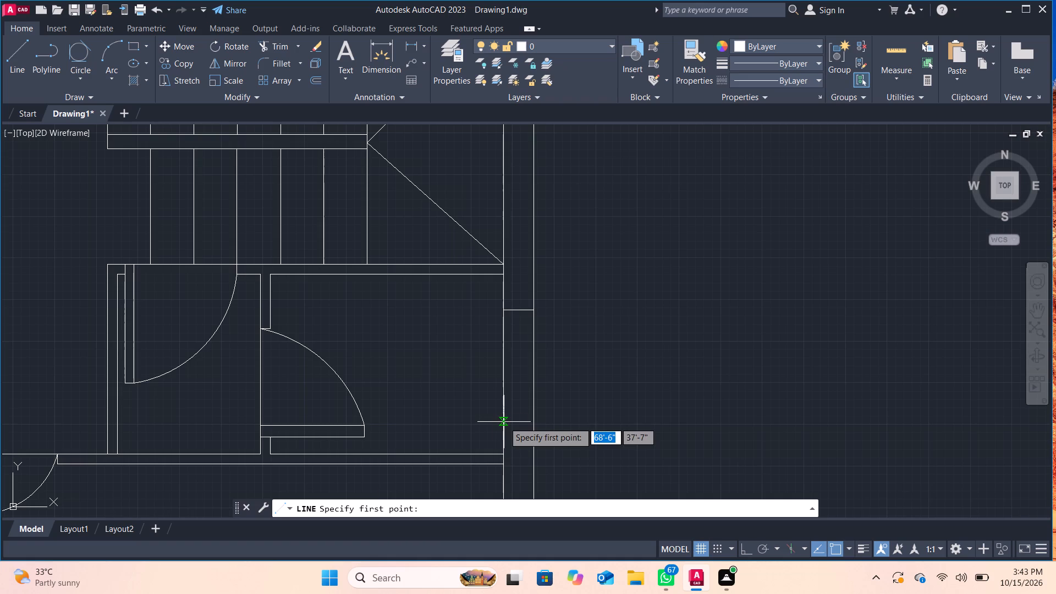
click(535, 423)
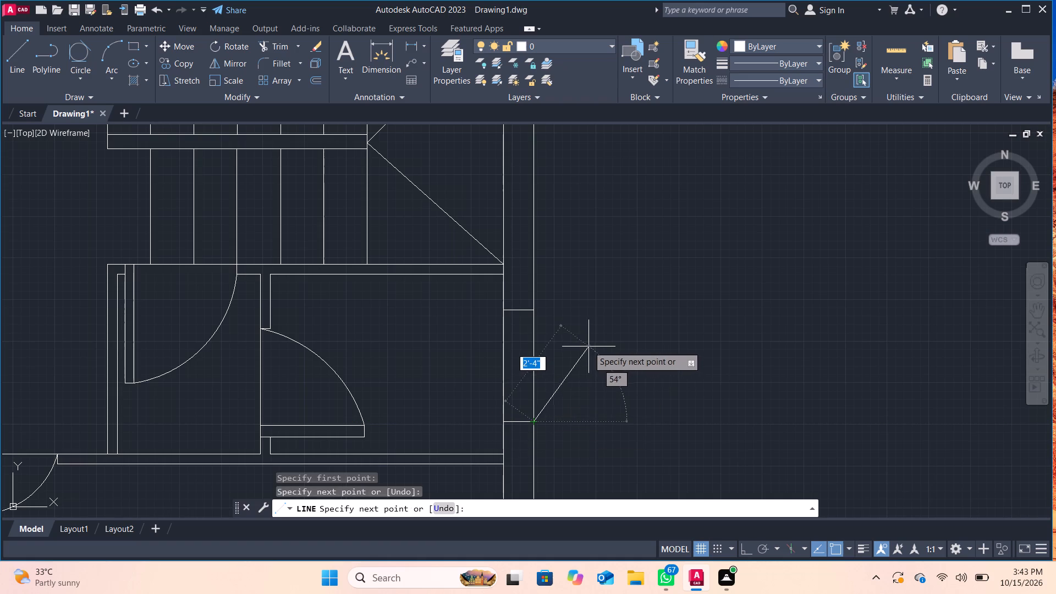
key(Return)
click(22, 40)
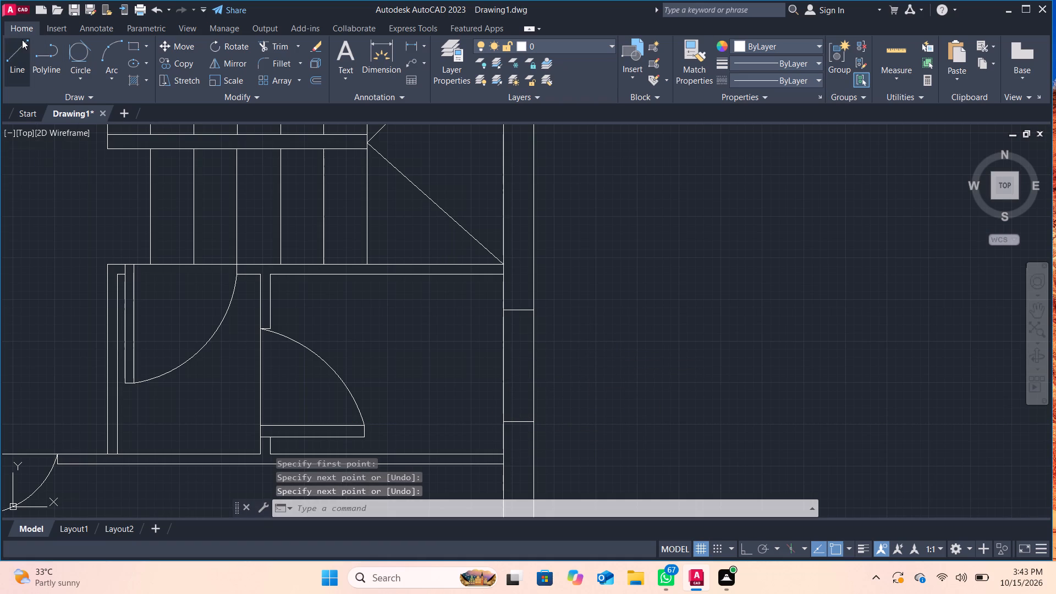
click(516, 311)
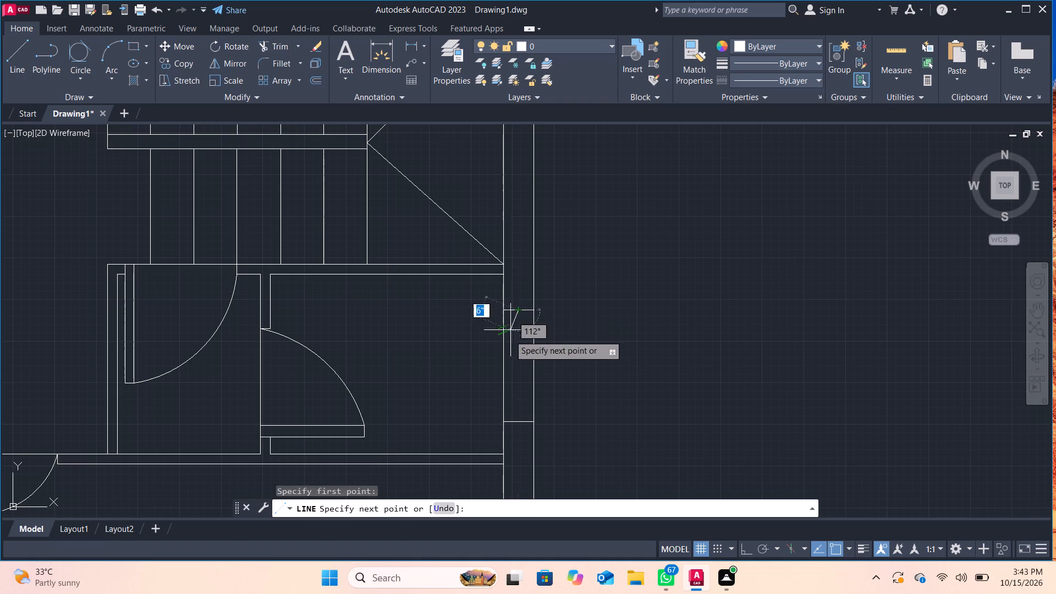
click(517, 420)
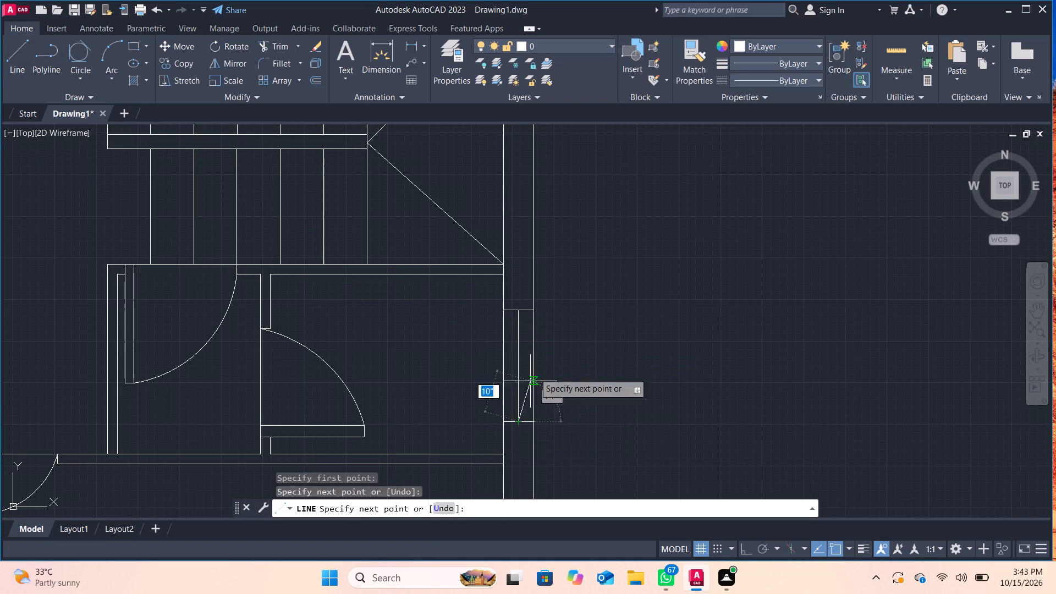
key(Return)
Draw a window about 5'-8" long in the upper-right room's north wall, with end lines at X about 58'-9" and 64'-5" and a joining mid-wall line.
scroll(652, 280, down, 1)
middle_drag(645, 290, 645, 292)
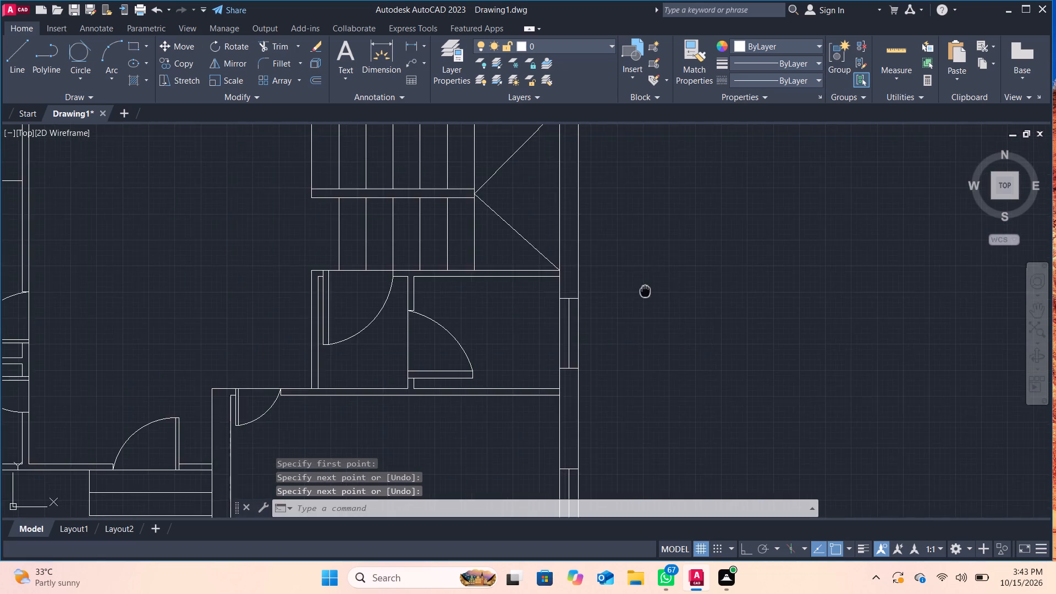
middle_drag(645, 292, 622, 411)
scroll(625, 375, down, 2)
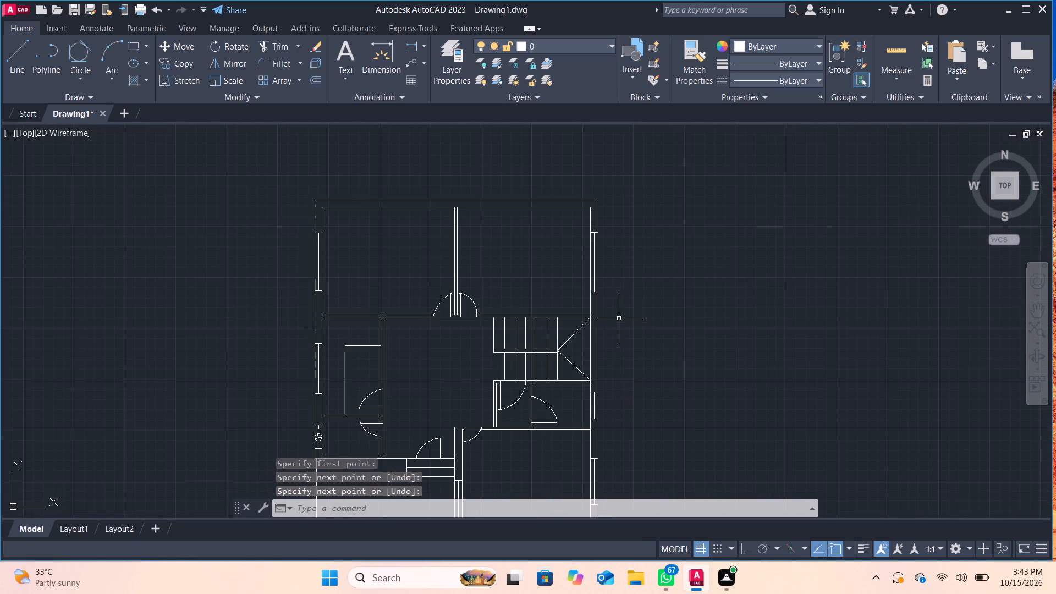
click(19, 48)
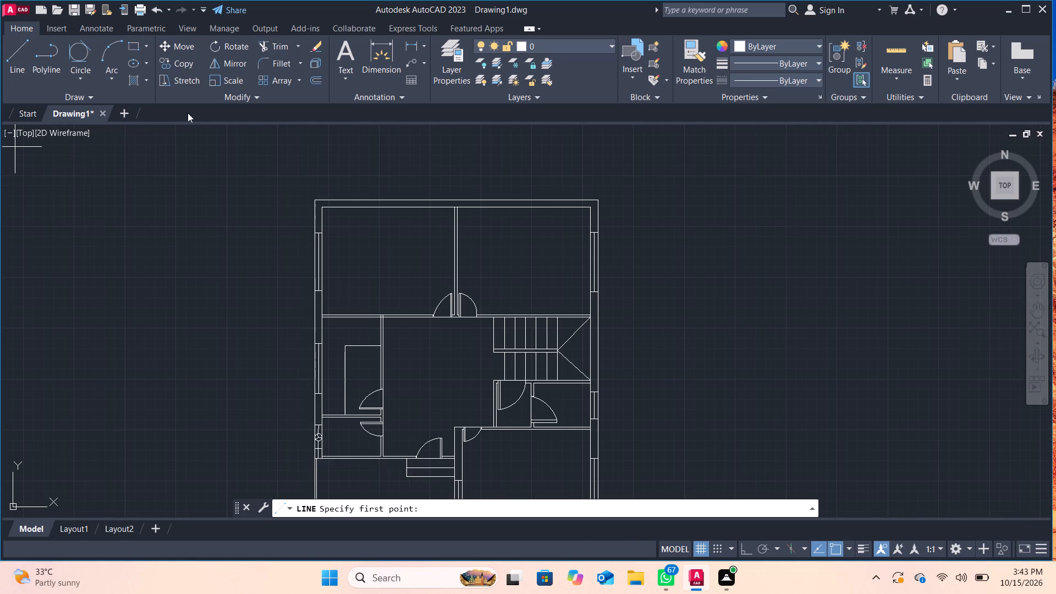
scroll(547, 243, up, 2)
middle_drag(547, 243, 546, 361)
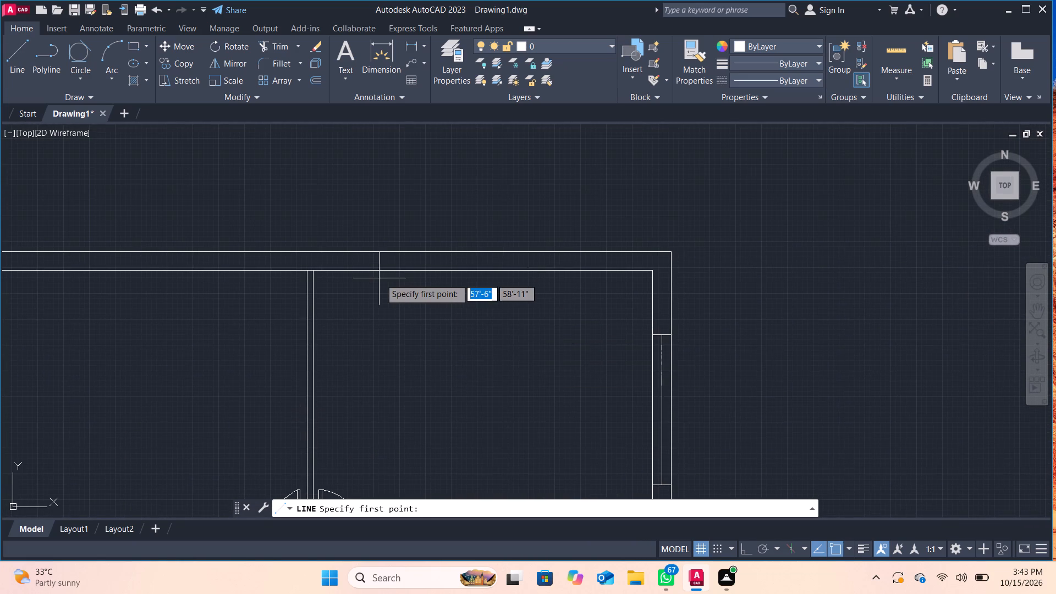
click(409, 271)
click(410, 249)
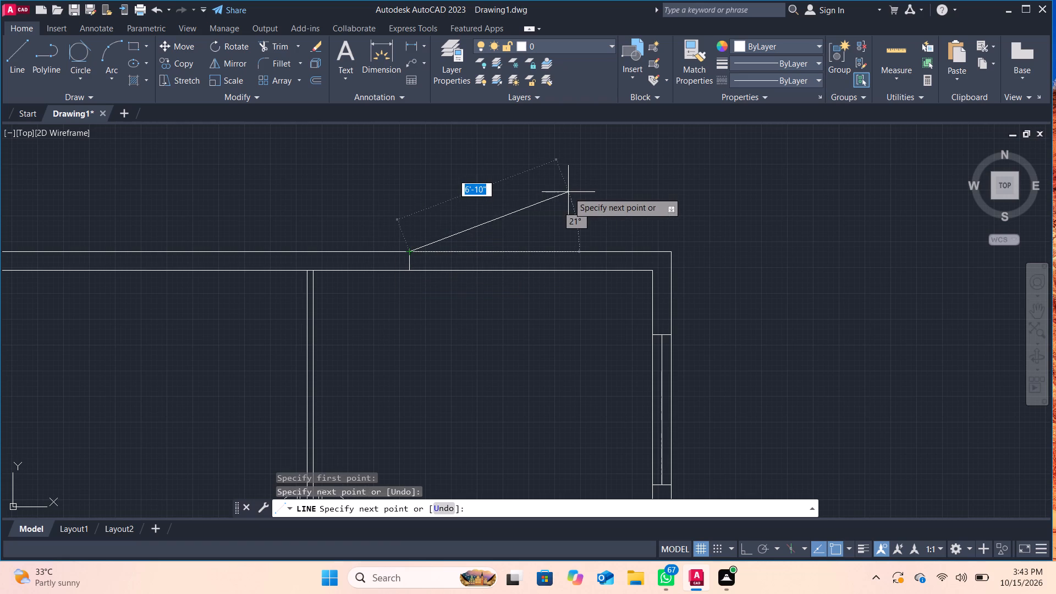
key(Return)
click(7, 47)
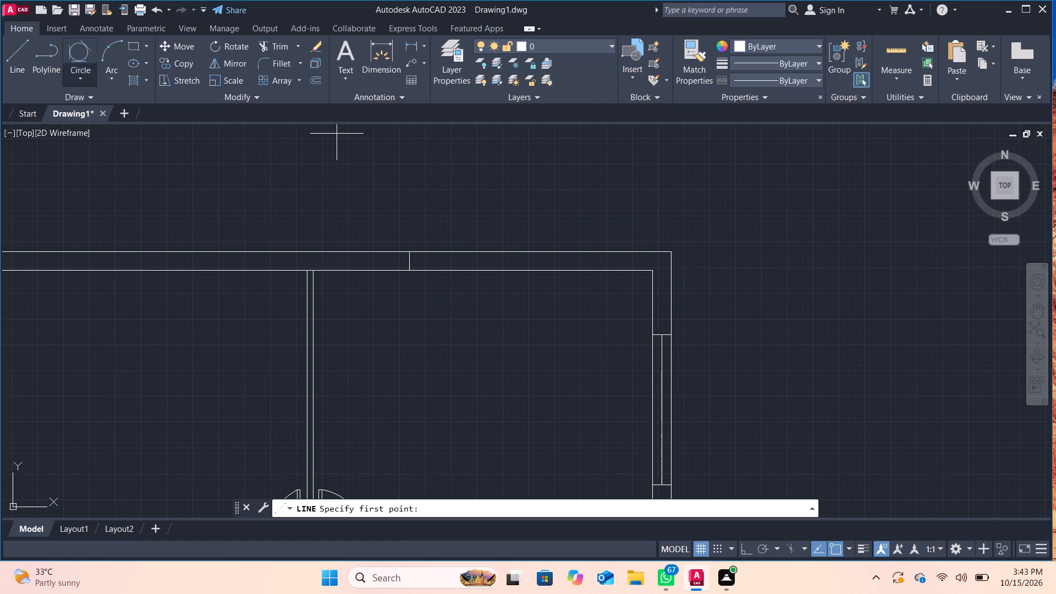
click(552, 252)
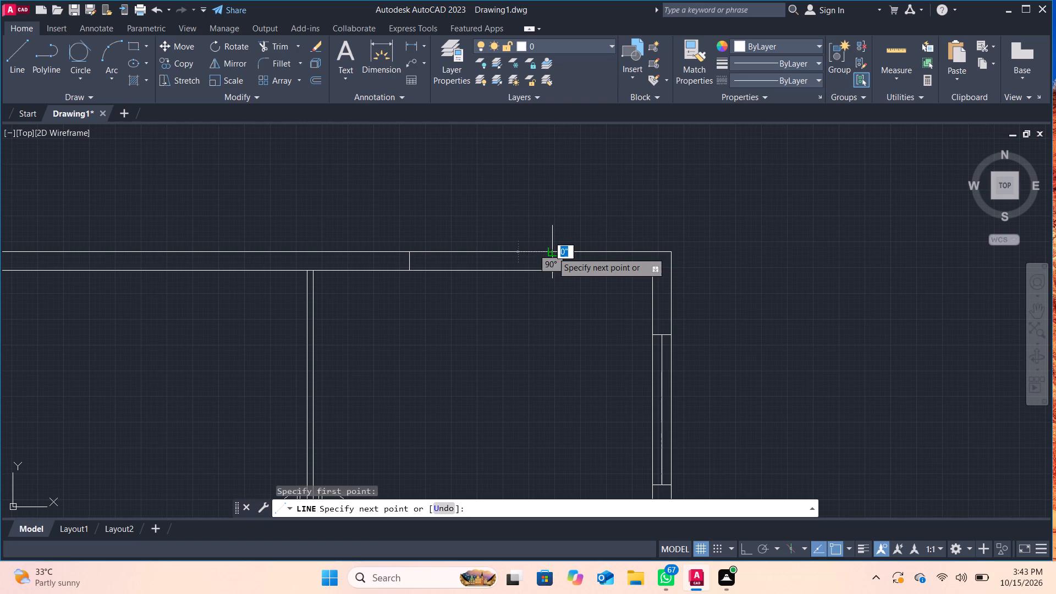
click(555, 272)
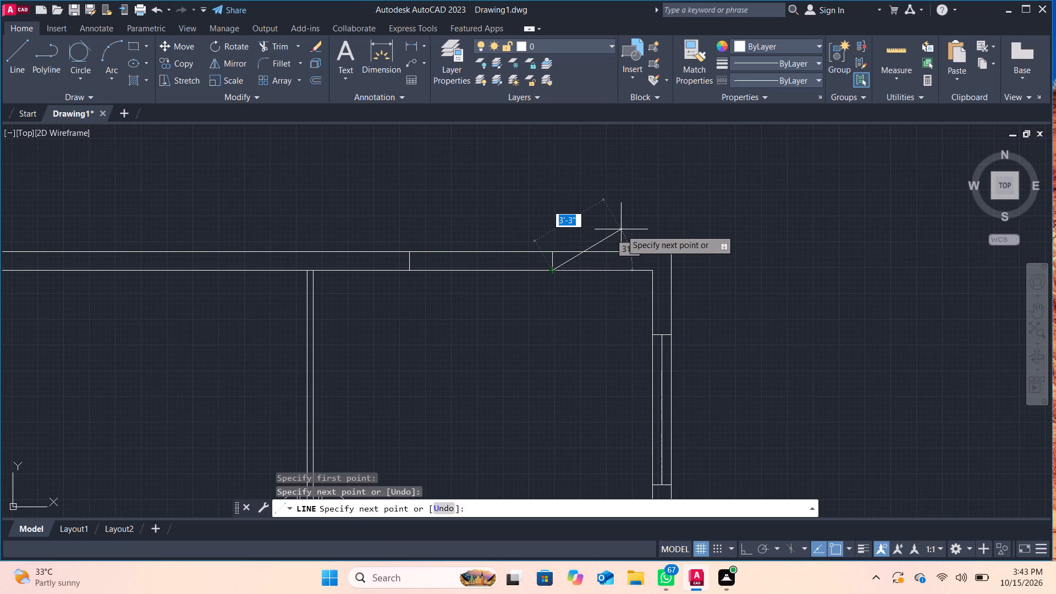
key(Return)
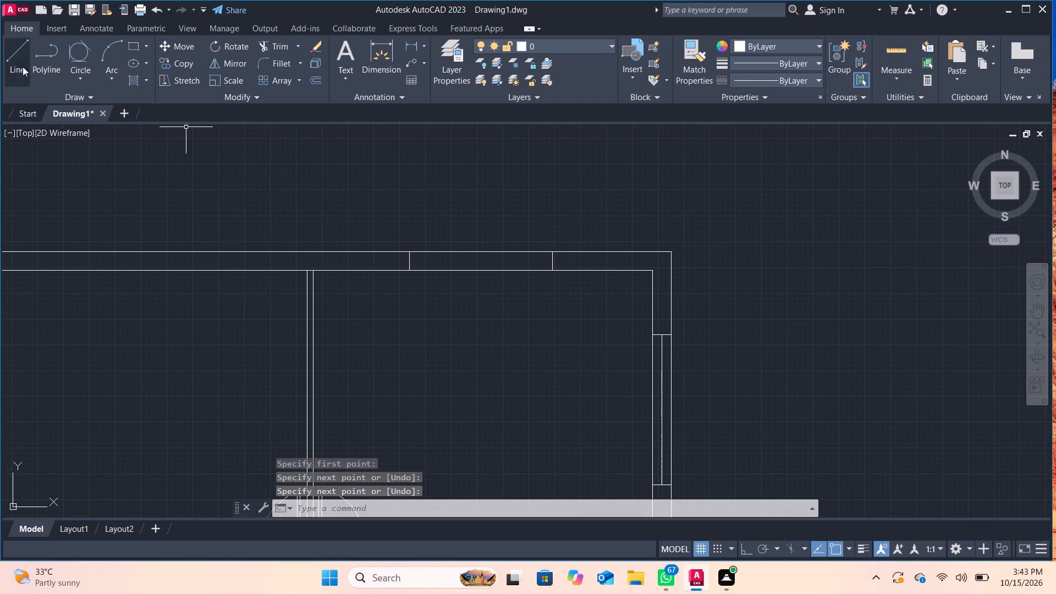
click(22, 61)
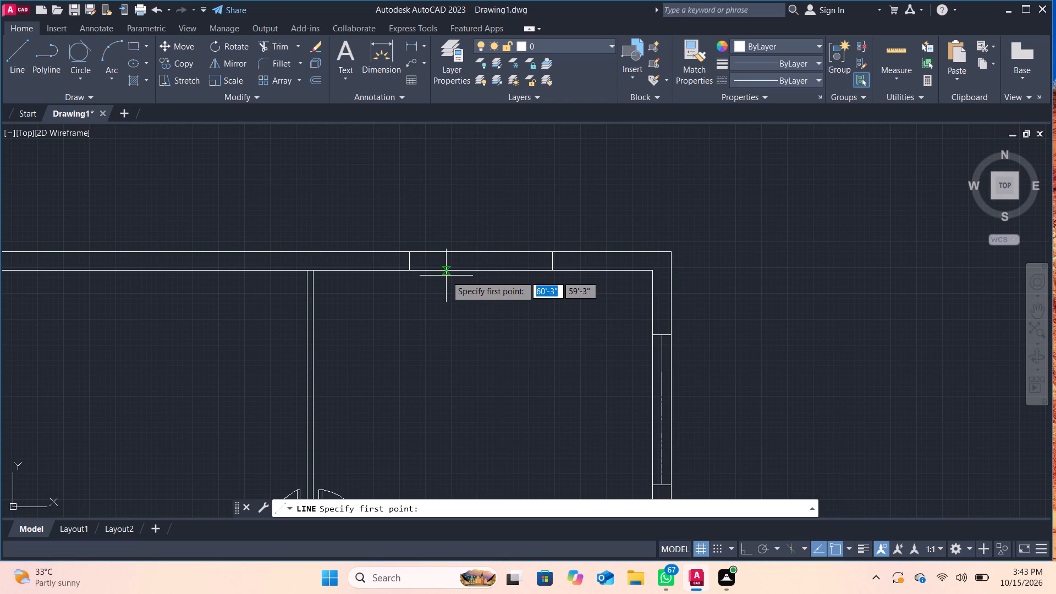
scroll(446, 276, up, 1)
click(386, 256)
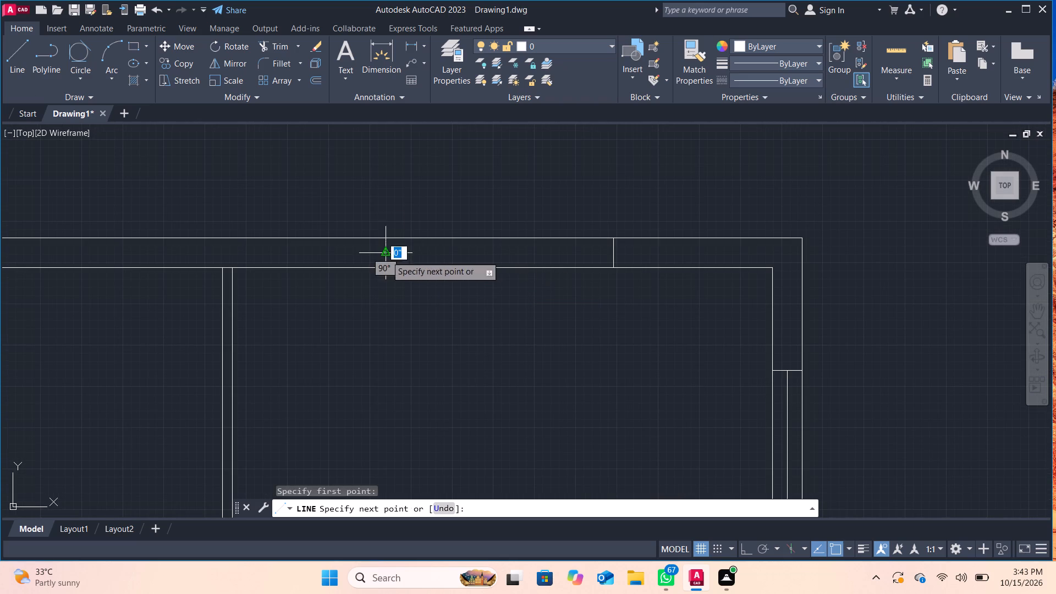
click(611, 257)
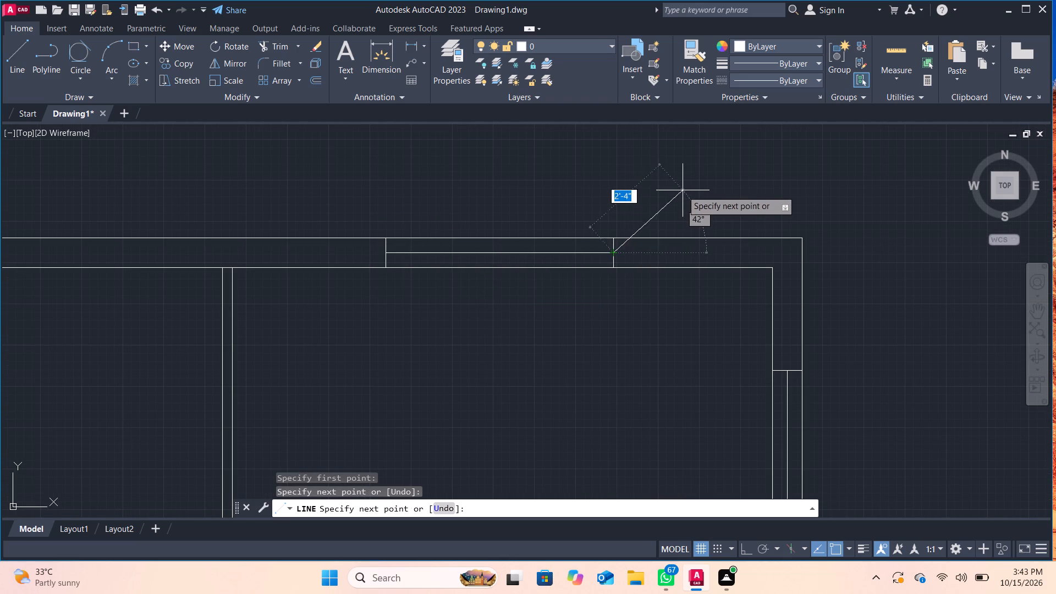
key(Return)
Draw a window about 5'-7" long in the upper-left room's north wall, starting at X about 43'-6", with two end lines and a mid-wall line.
scroll(676, 189, down, 1)
middle_drag(676, 189, 680, 188)
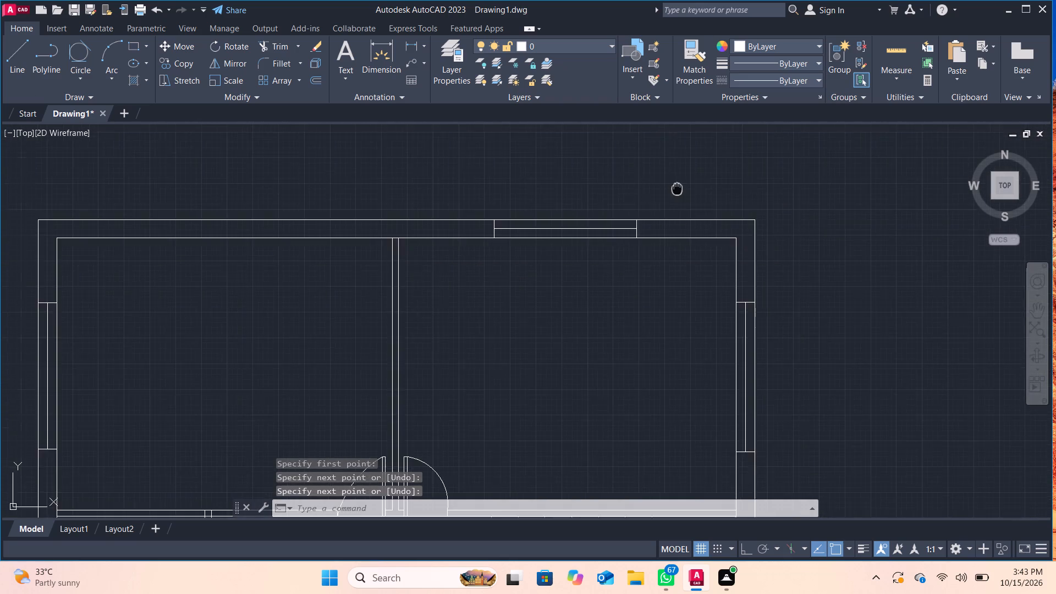
middle_drag(680, 188, 960, 238)
click(18, 51)
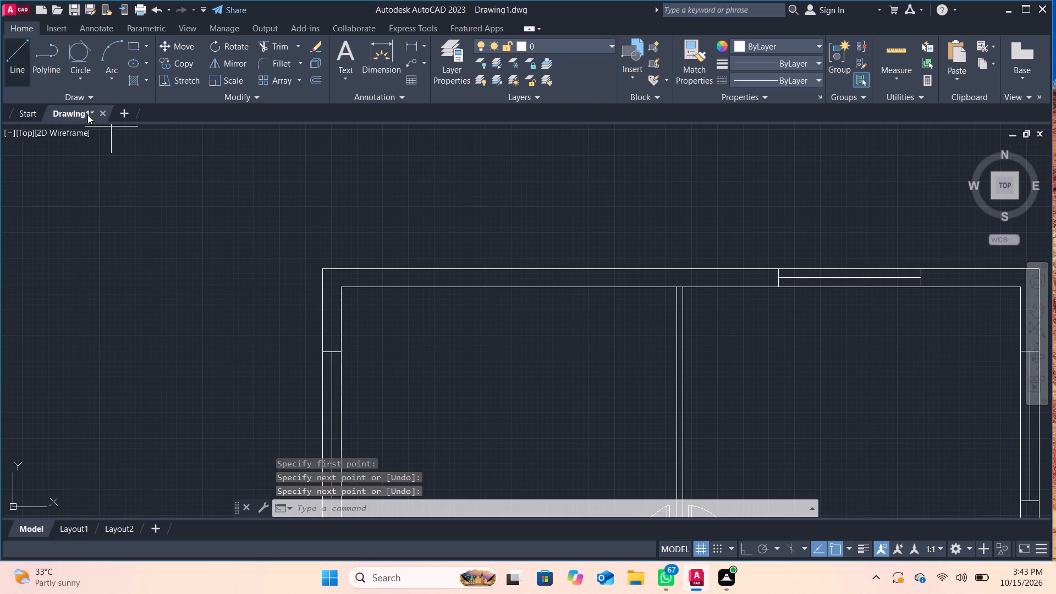
click(401, 269)
click(400, 287)
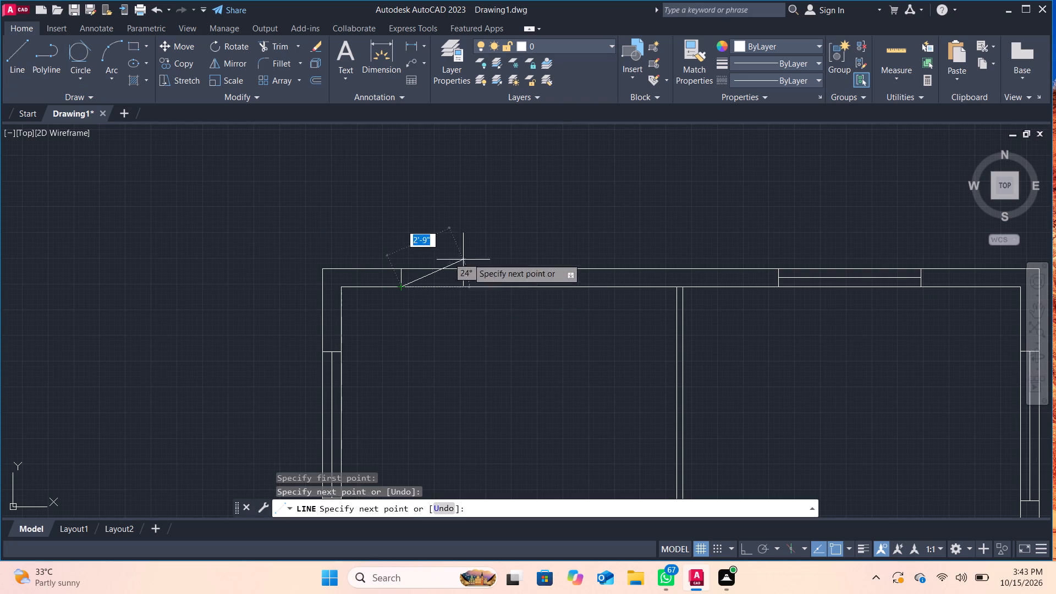
key(Return)
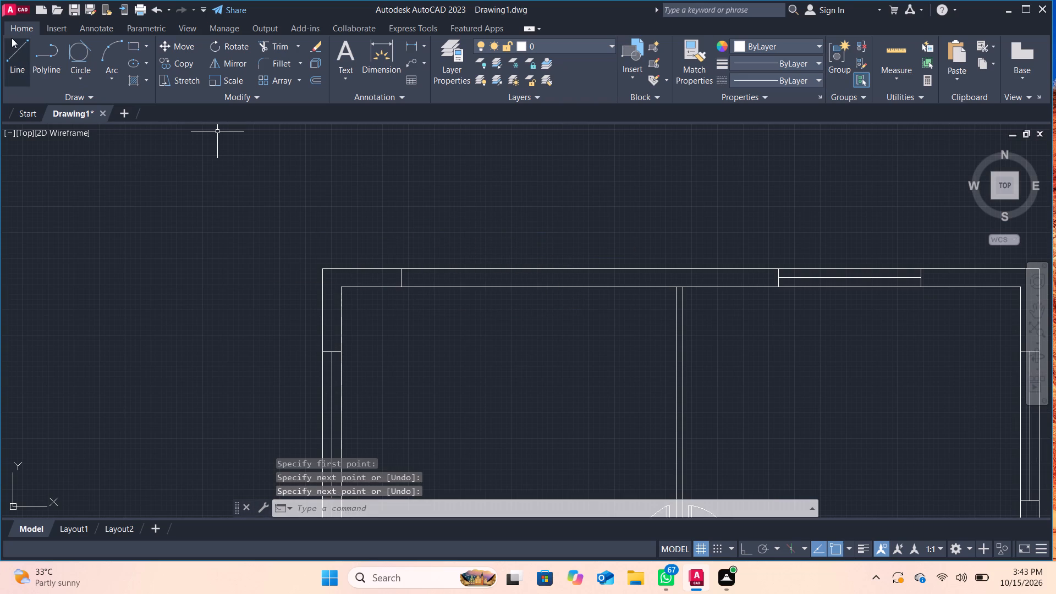
click(12, 38)
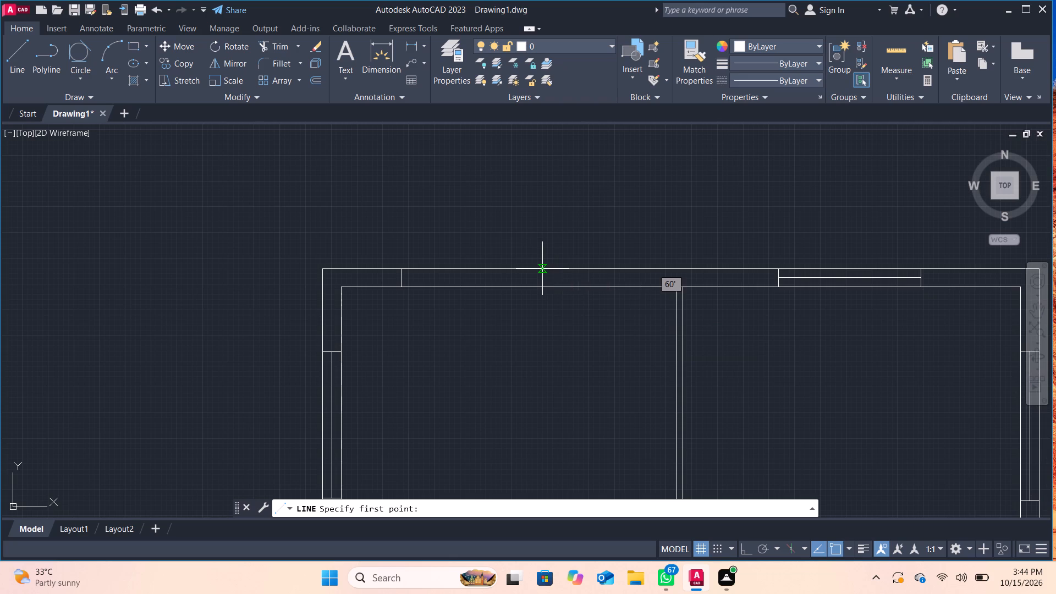
click(542, 268)
click(543, 287)
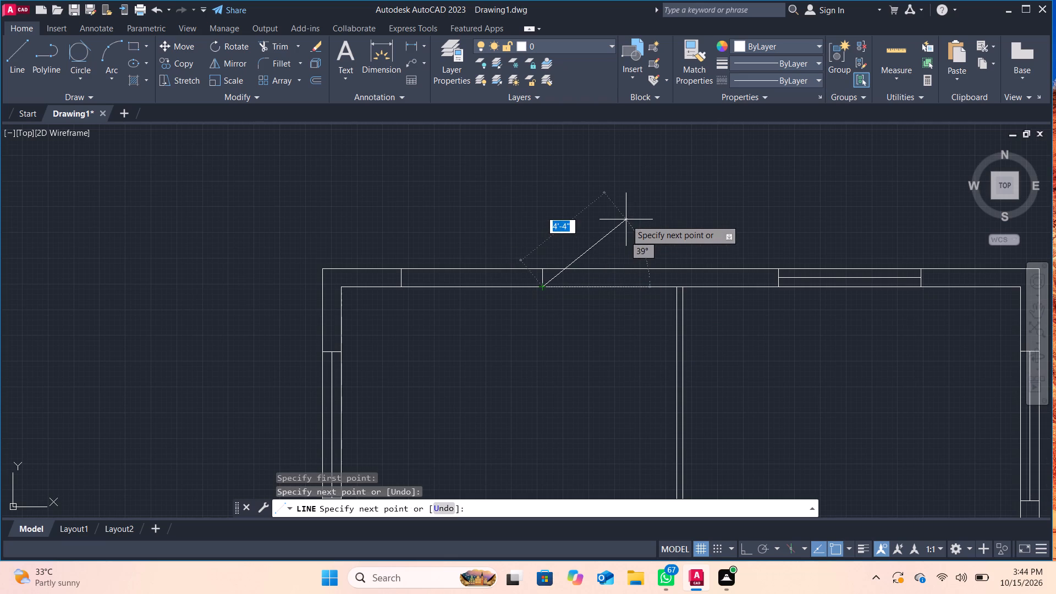
key(Return)
click(21, 50)
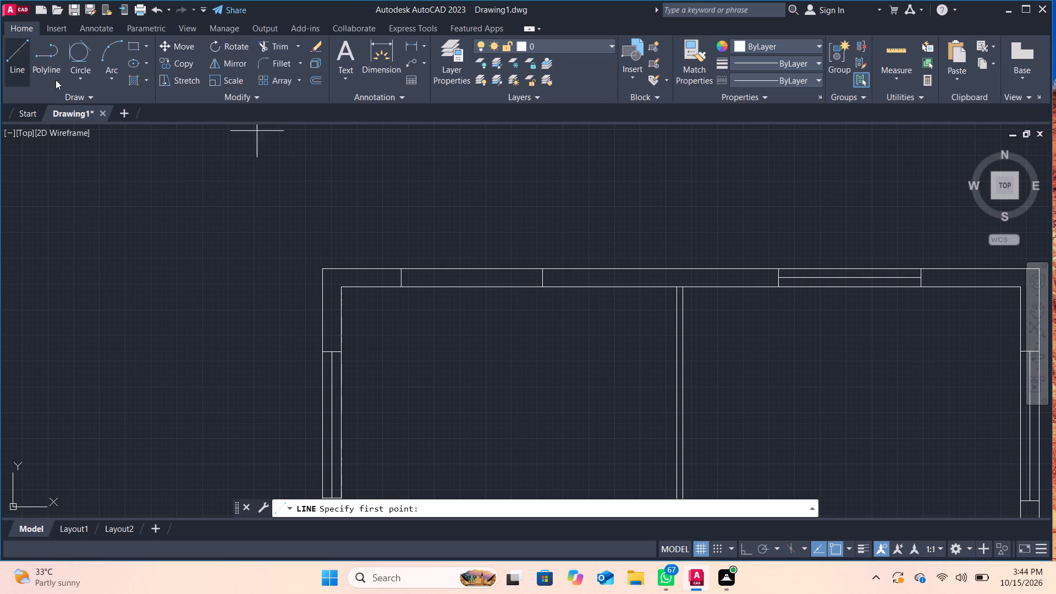
scroll(391, 280, up, 1)
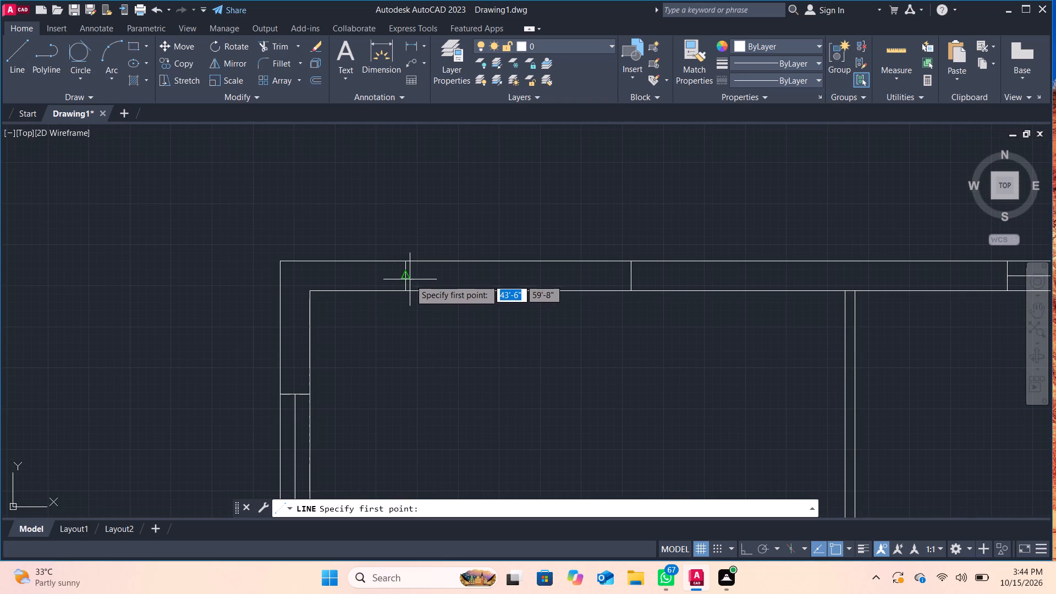
click(408, 277)
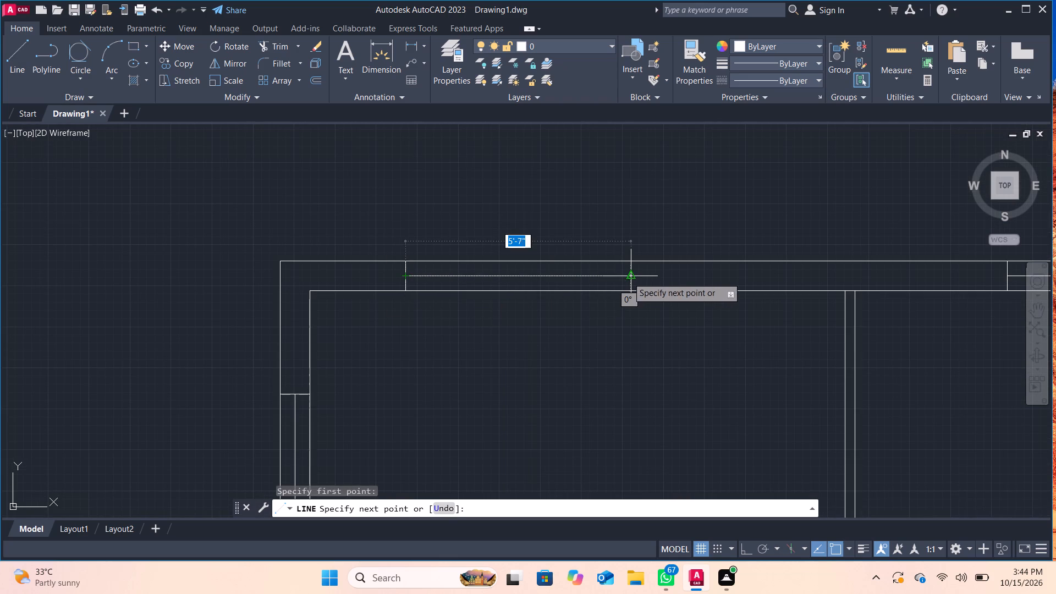
click(631, 277)
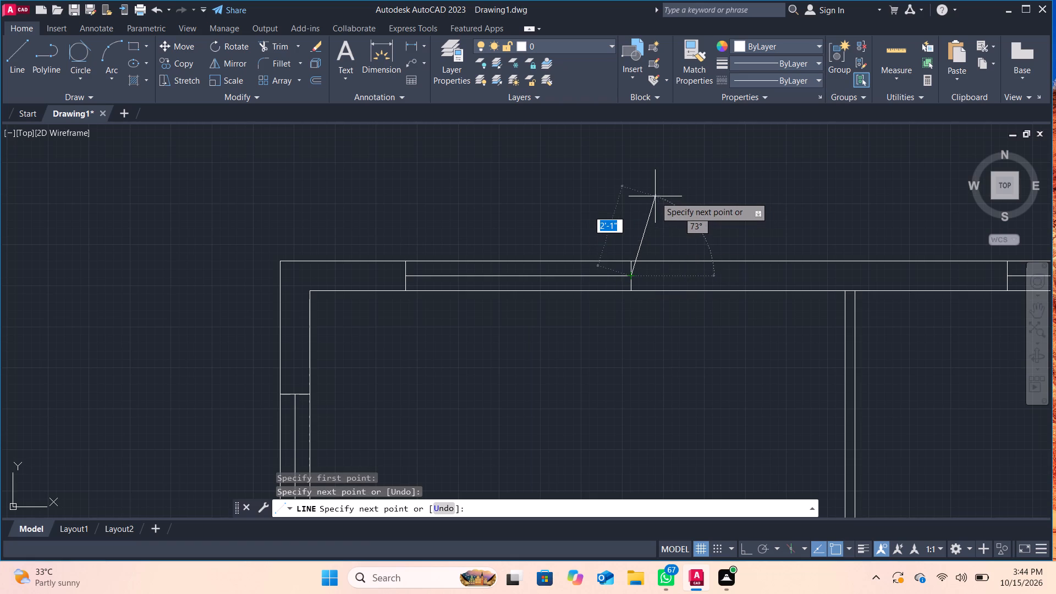
key(Return)
Review the whole floor plan to check the windows placed along the exterior walls.
scroll(642, 194, down, 1)
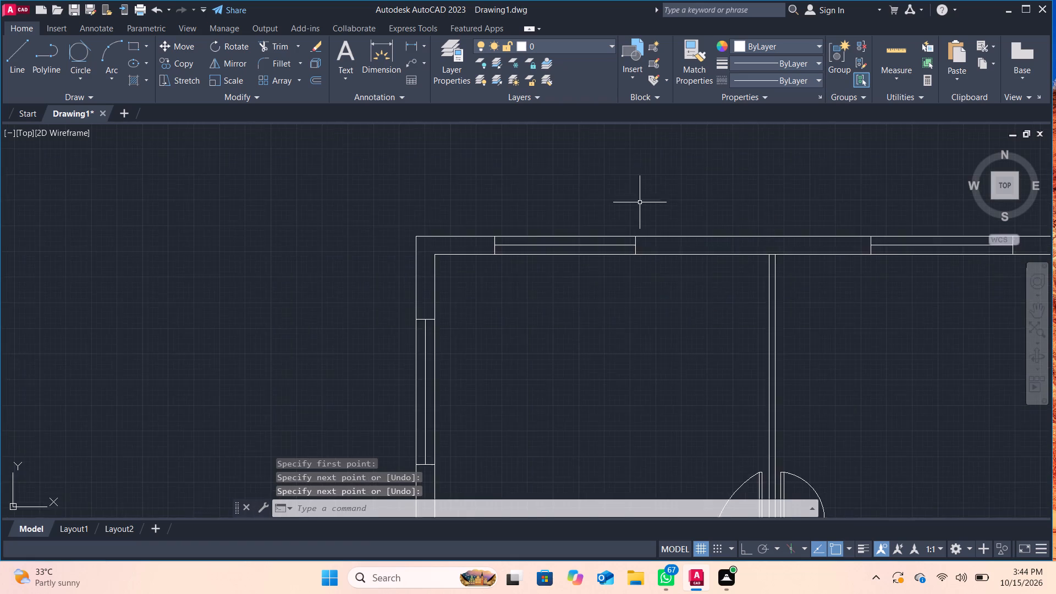
scroll(621, 308, down, 1)
middle_drag(619, 344, 539, 299)
scroll(538, 297, down, 1)
middle_drag(538, 297, 517, 238)
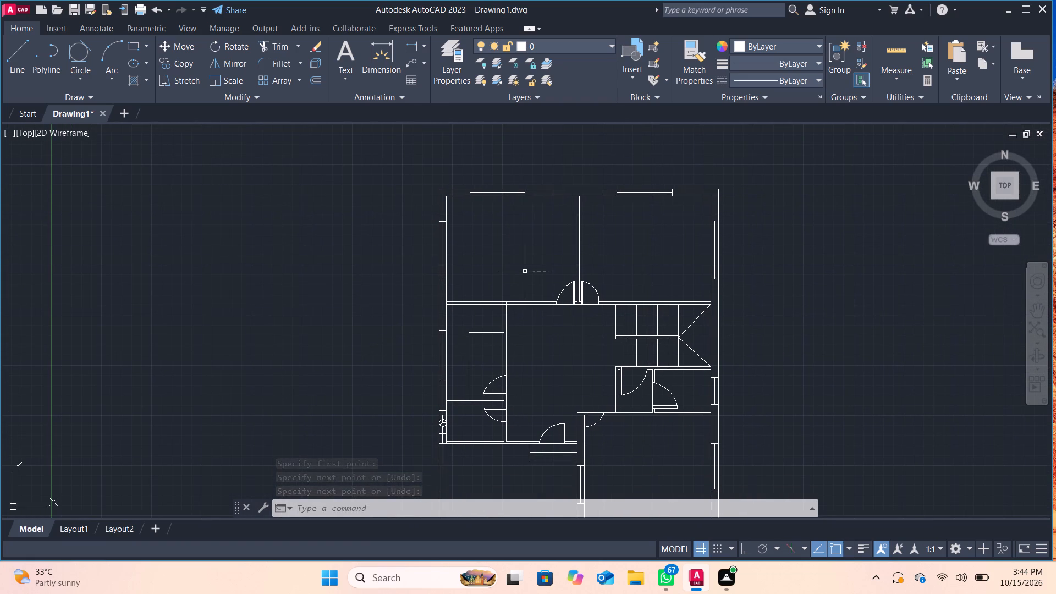
scroll(548, 271, down, 1)
middle_drag(541, 265, 530, 245)
scroll(527, 246, up, 1)
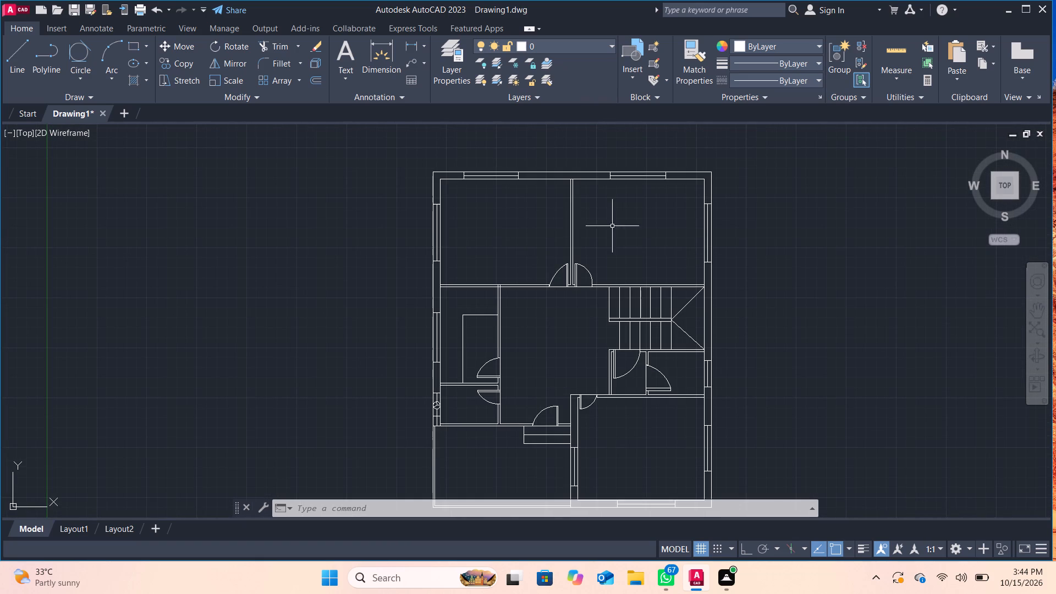
middle_drag(632, 245, 620, 214)
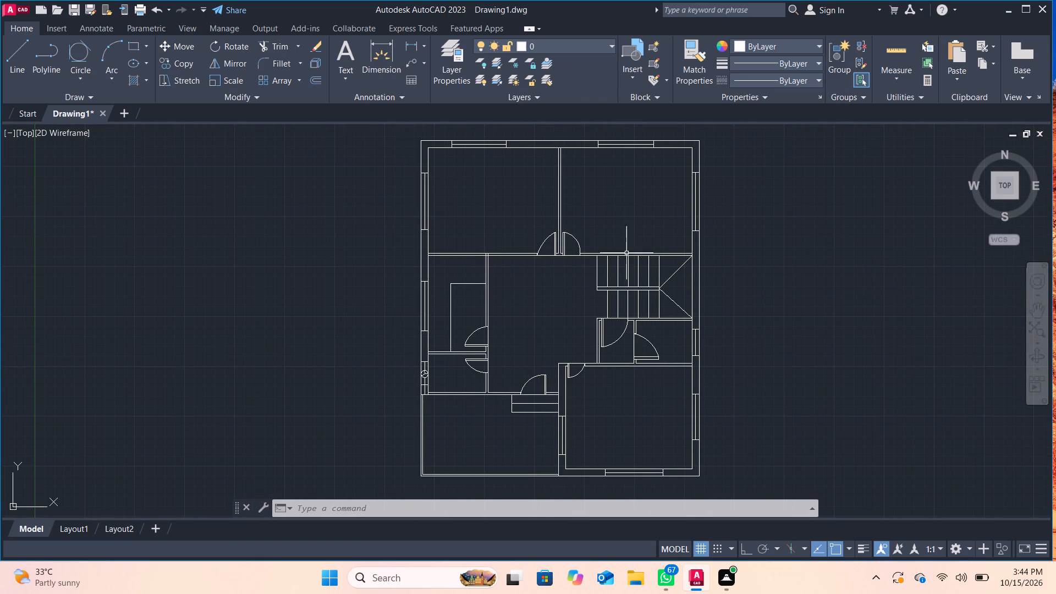
scroll(641, 399, up, 1)
middle_click(641, 399)
scroll(639, 395, down, 1)
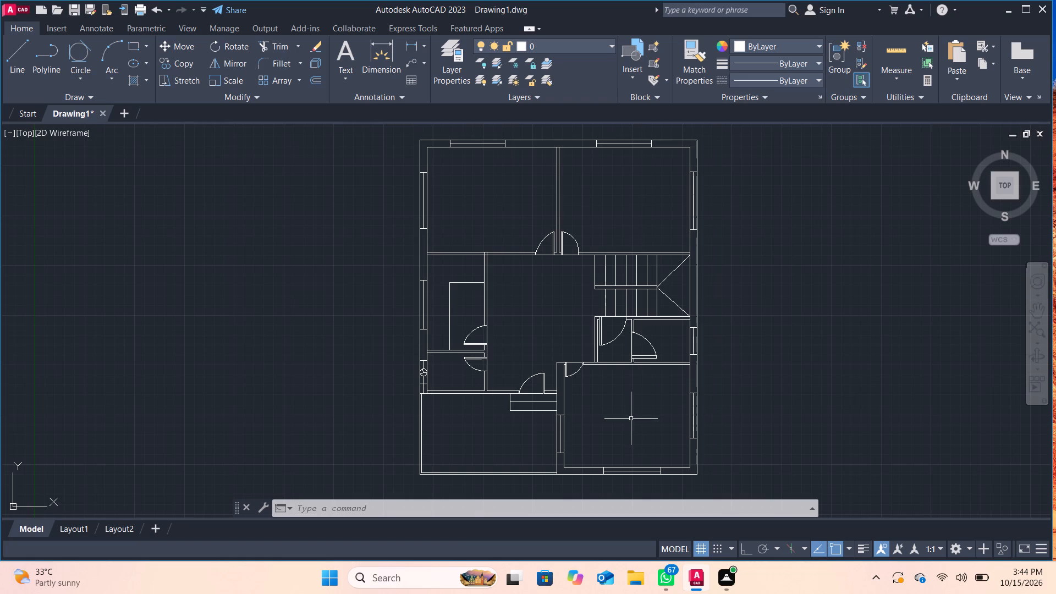
middle_click(629, 398)
Examine the central hall, stair area and lower rooms of the floor plan up close.
scroll(521, 319, up, 1)
middle_drag(533, 310, 552, 352)
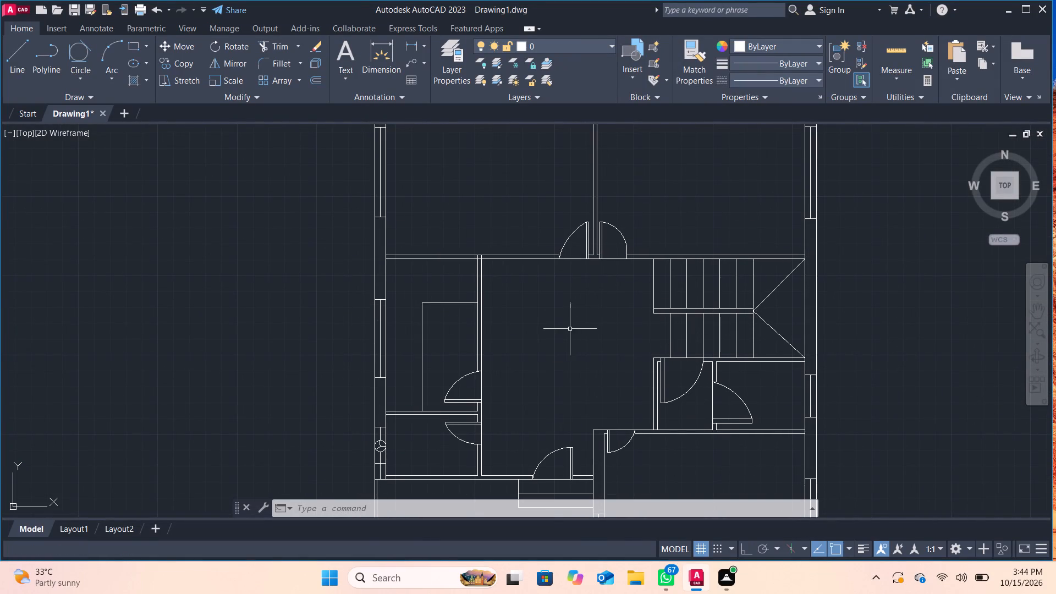
middle_drag(551, 356, 540, 309)
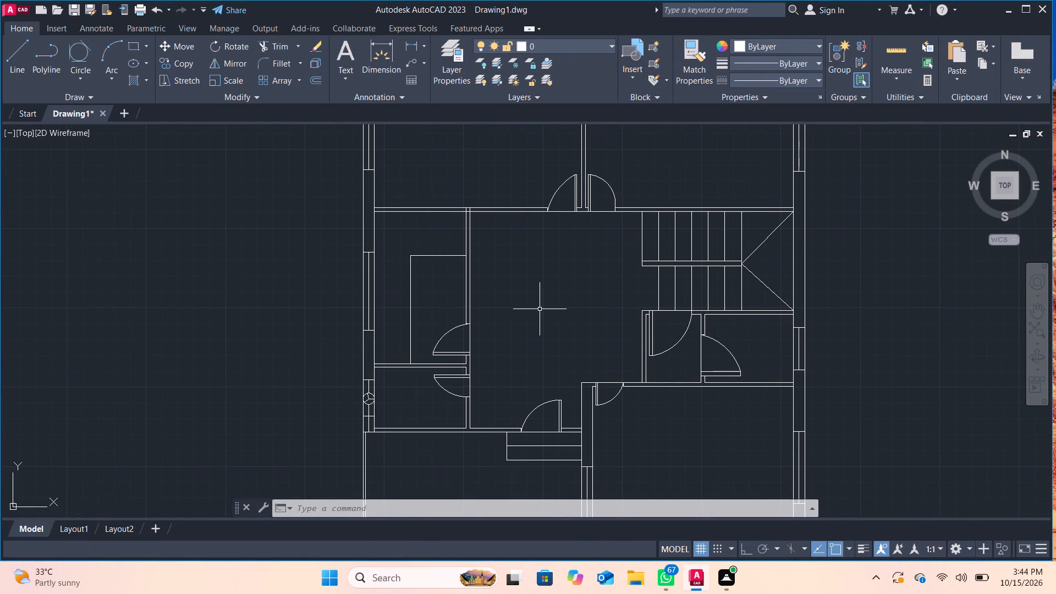
middle_drag(653, 454, 619, 367)
scroll(623, 385, up, 1)
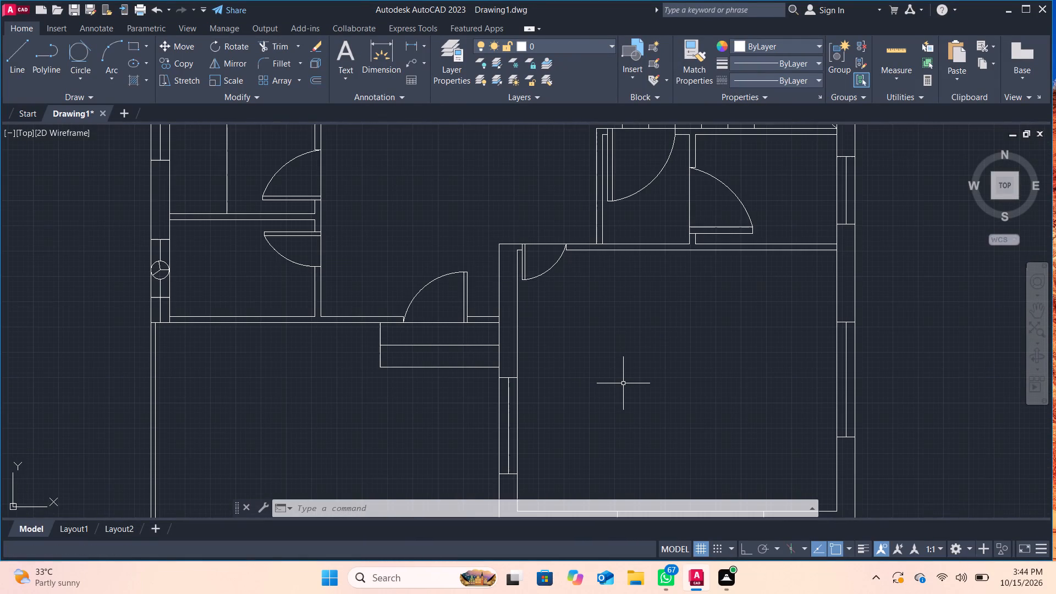
scroll(623, 383, down, 1)
middle_drag(623, 383, 596, 345)
scroll(593, 340, up, 1)
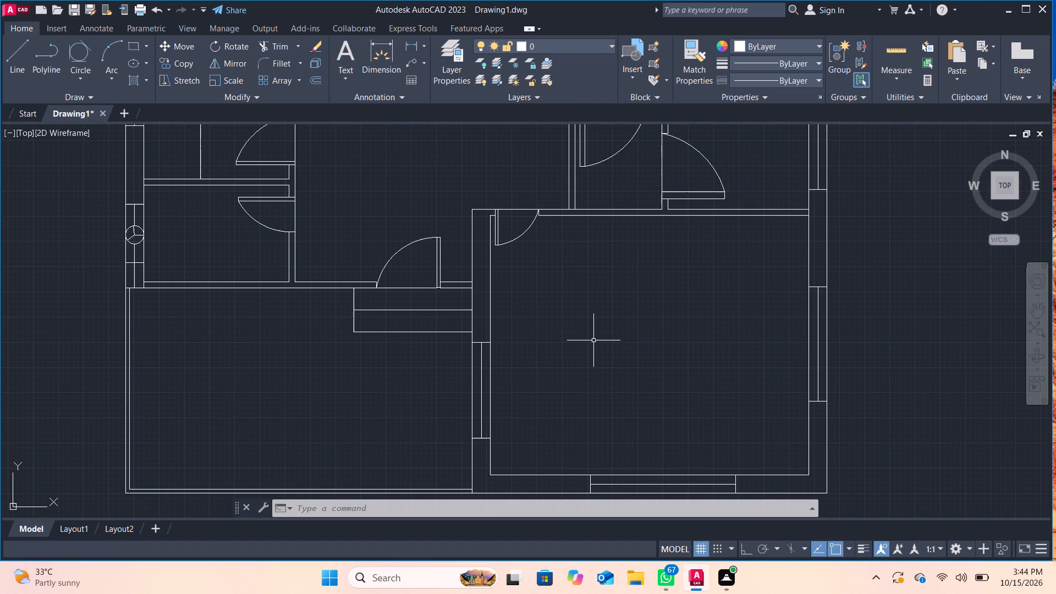
scroll(309, 360, down, 2)
middle_drag(309, 360, 397, 390)
scroll(395, 391, up, 2)
scroll(394, 384, down, 1)
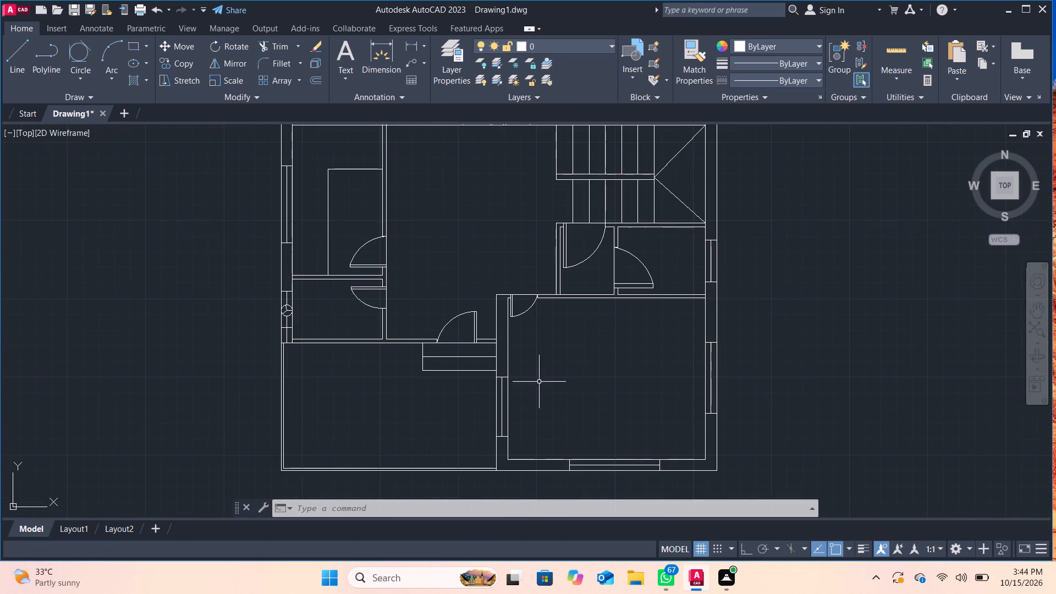
scroll(628, 378, down, 1)
middle_drag(628, 378, 616, 427)
scroll(616, 423, up, 1)
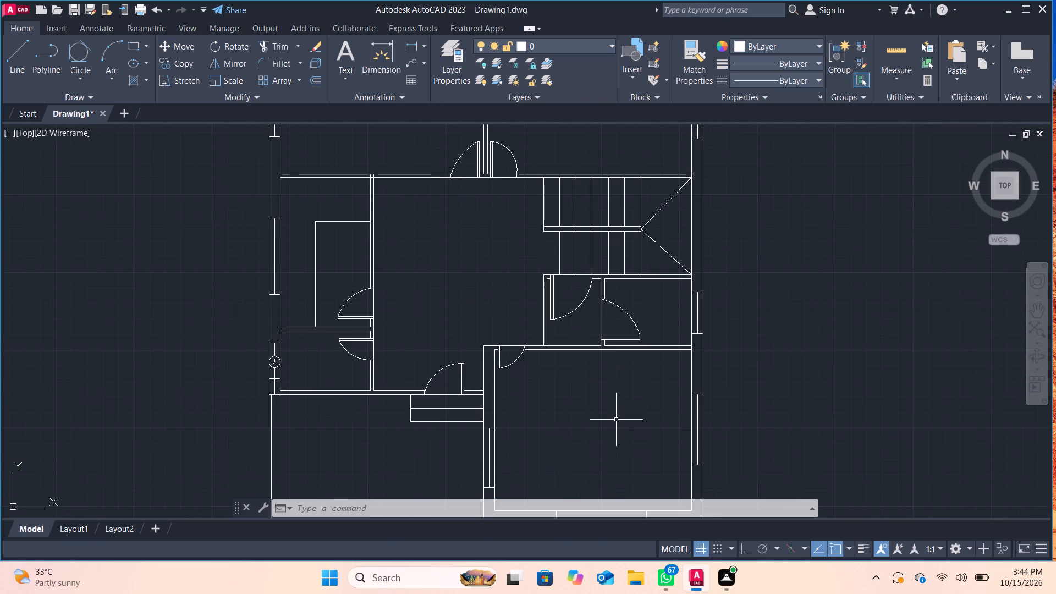
Examine the central hall and the two upper rooms of the floor plan, including their windows, doors and wall junctions.
middle_drag(616, 419, 620, 454)
scroll(618, 430, down, 1)
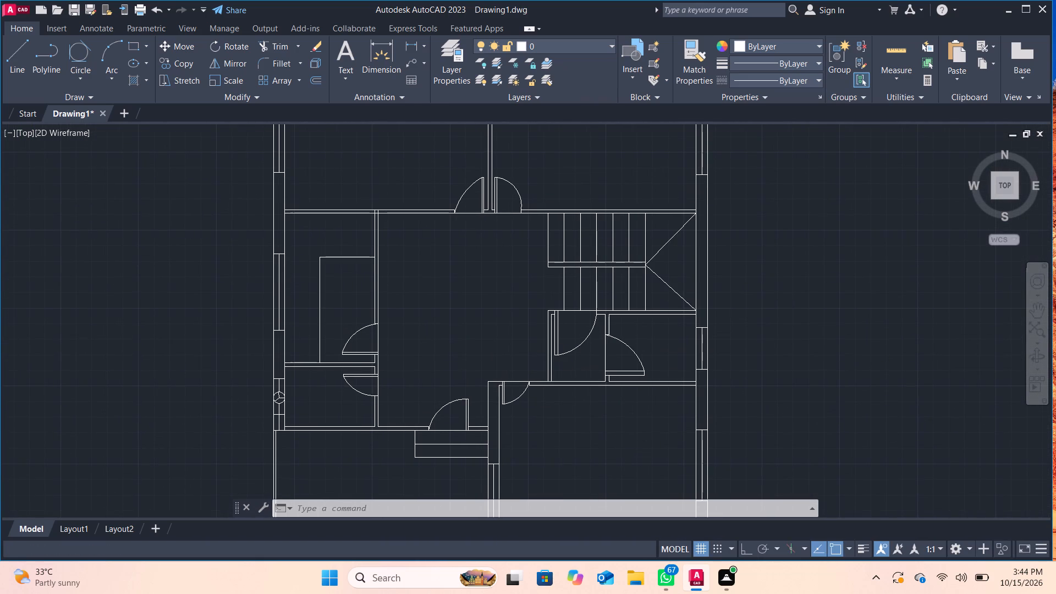
middle_drag(620, 431, 627, 457)
middle_drag(597, 261, 623, 304)
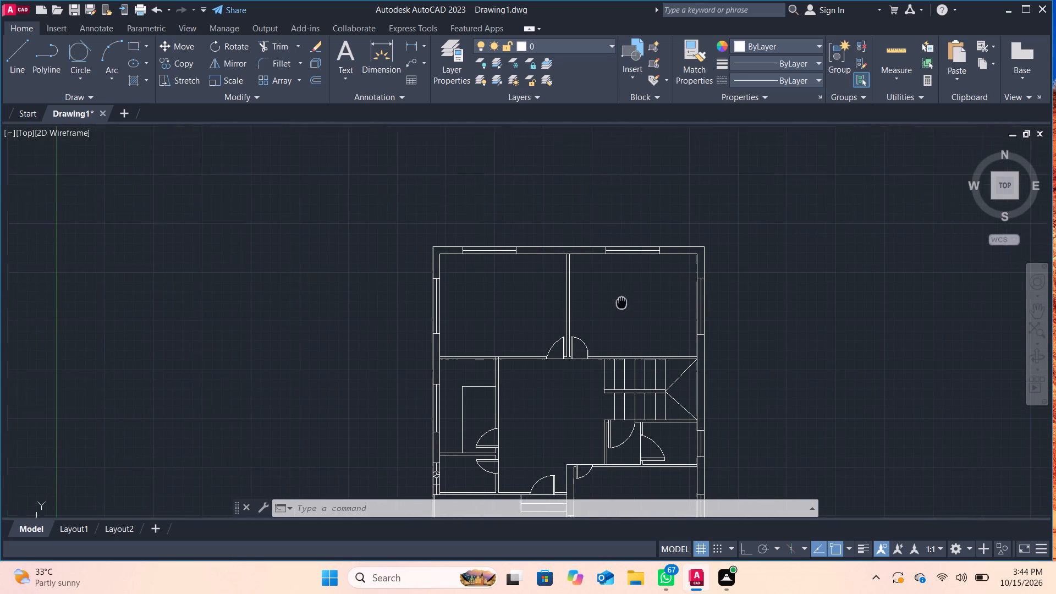
middle_drag(623, 304, 623, 305)
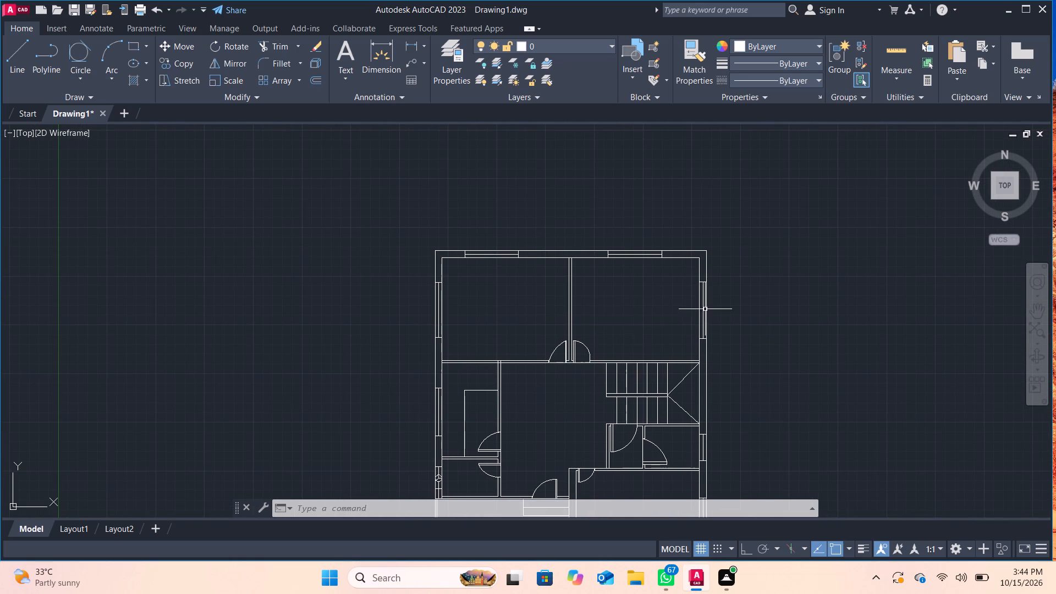
scroll(635, 303, up, 2)
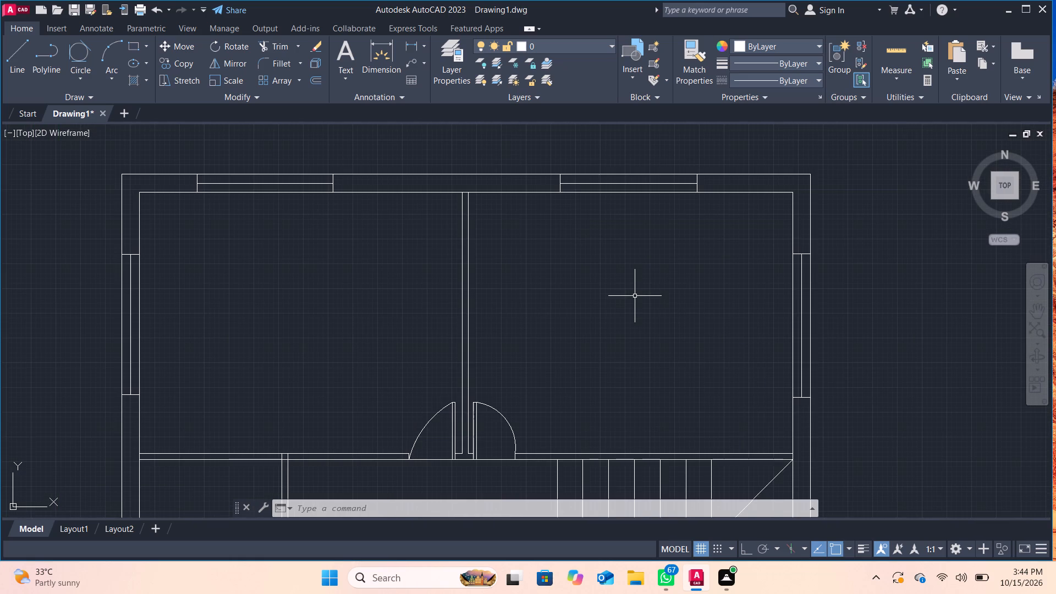
scroll(635, 296, down, 1)
middle_drag(635, 296, 662, 243)
scroll(635, 296, down, 1)
scroll(644, 285, up, 2)
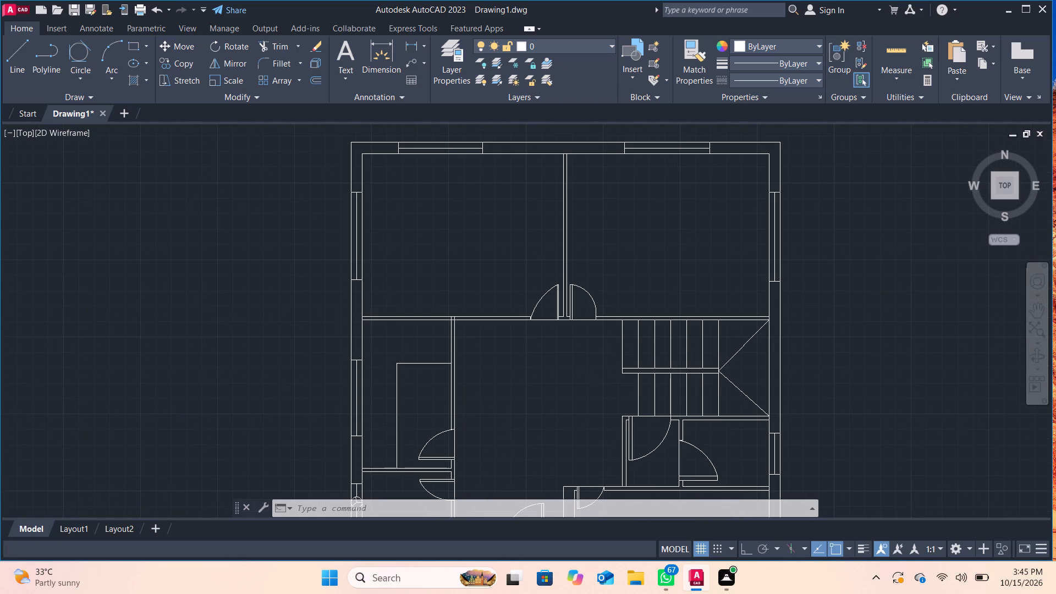
middle_drag(644, 285, 638, 344)
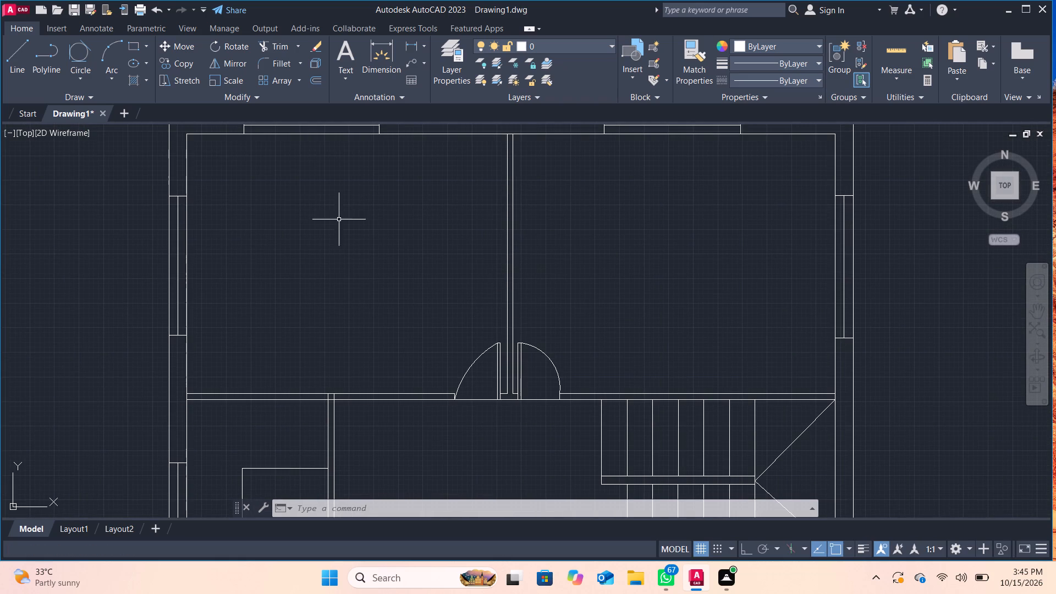
middle_drag(392, 210, 397, 321)
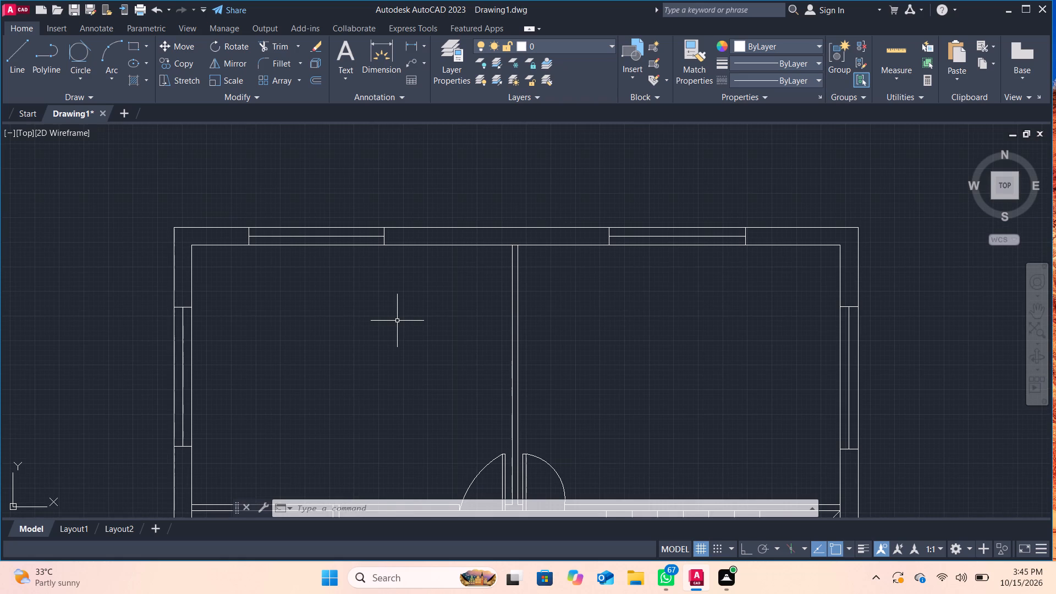
middle_drag(397, 320, 397, 362)
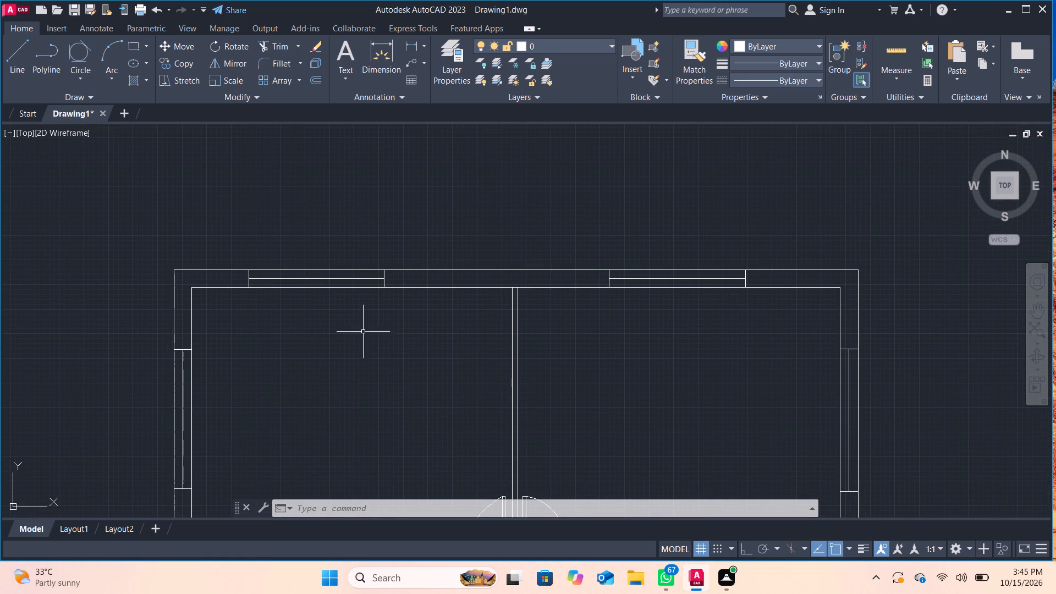
scroll(432, 329, down, 1)
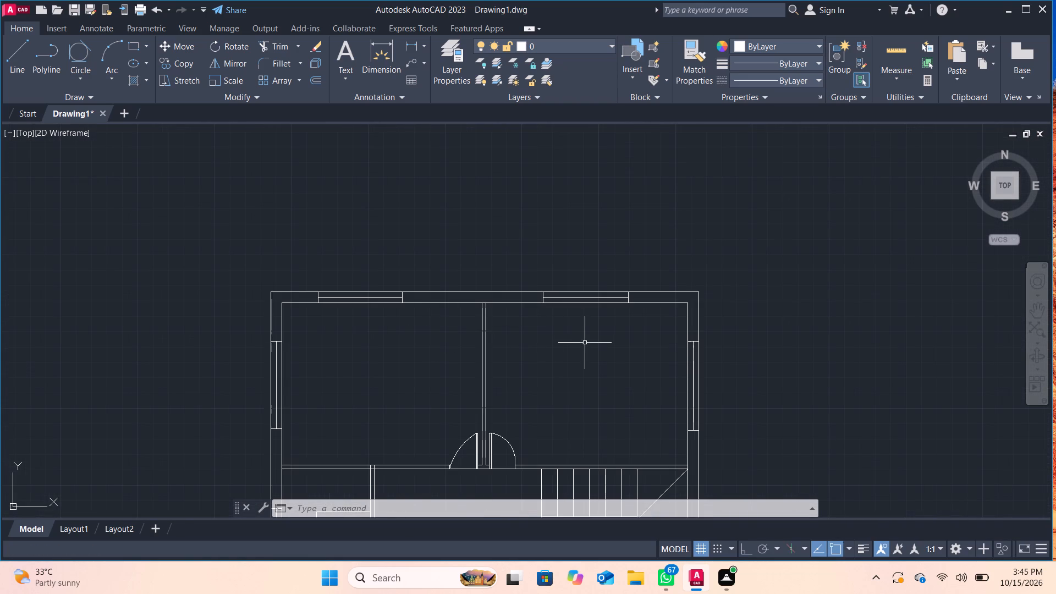
Trim the north wall's inner line where the partition between the two upper rooms meets it.
scroll(583, 353, up, 1)
scroll(407, 300, up, 2)
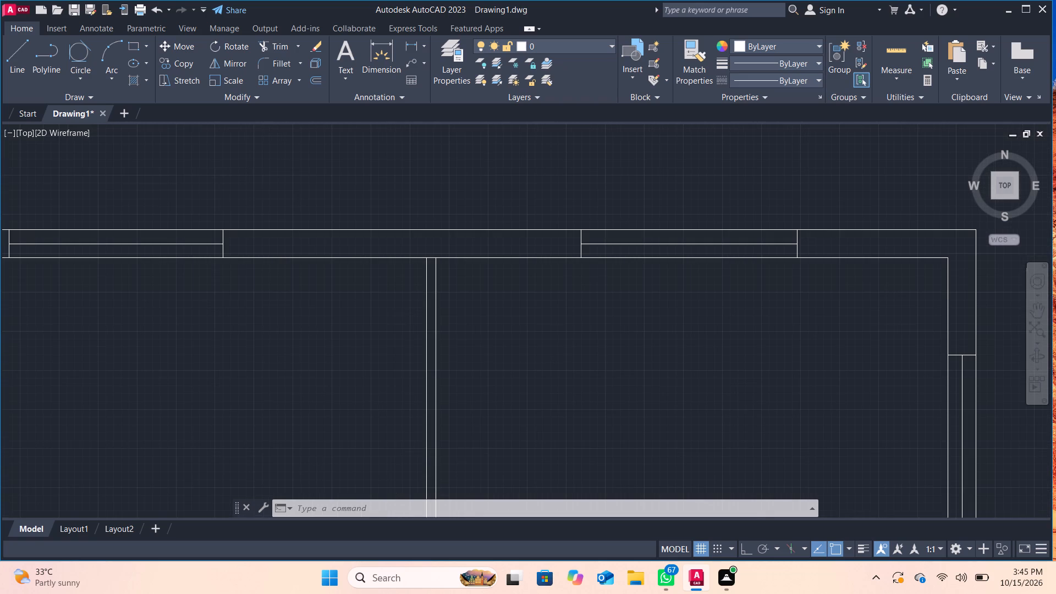
scroll(407, 300, down, 1)
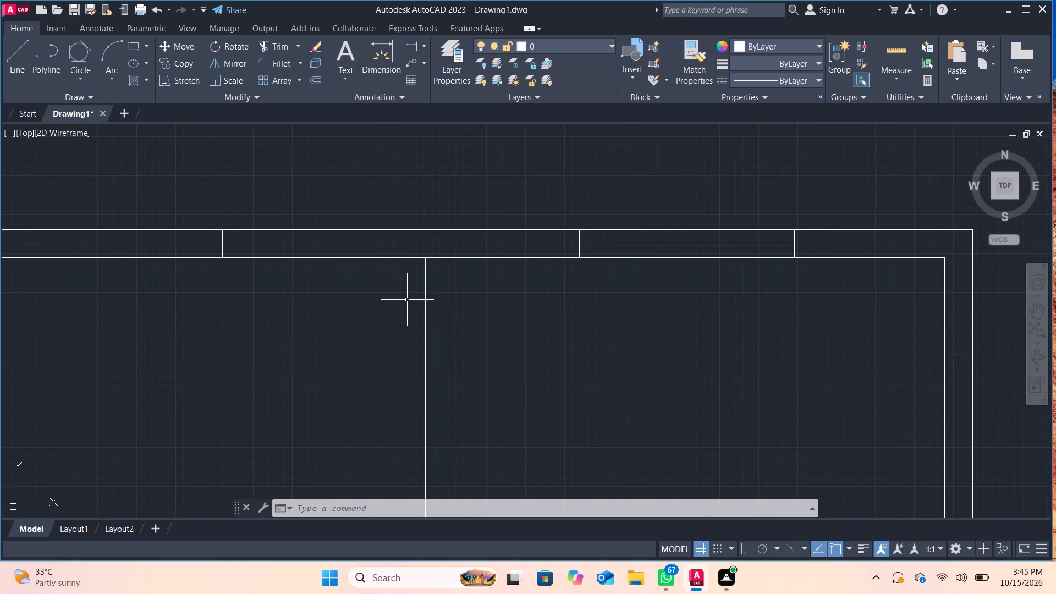
click(283, 51)
scroll(479, 322, up, 1)
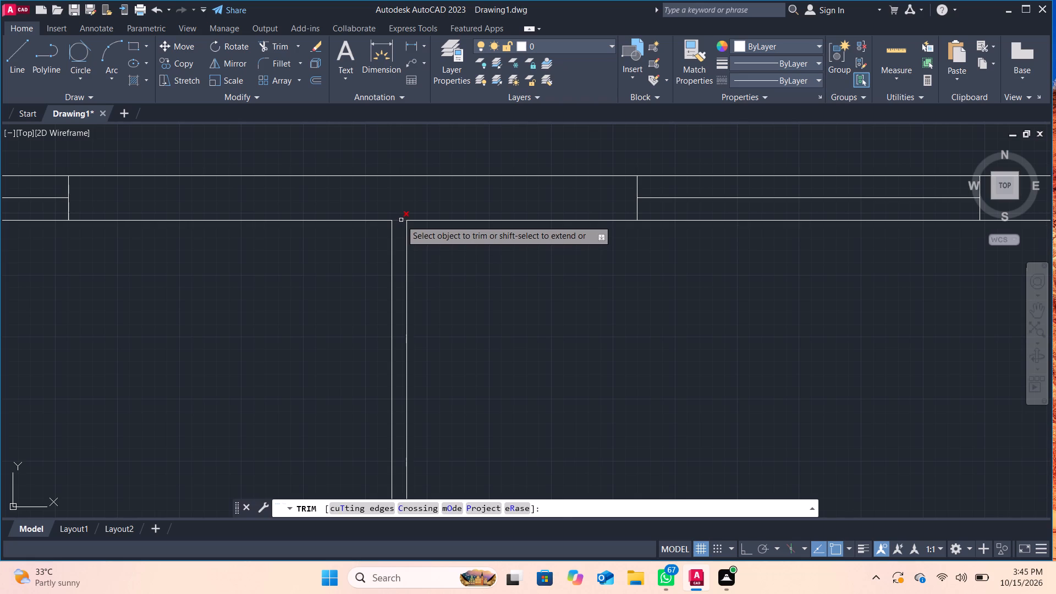
click(401, 220)
scroll(508, 338, down, 1)
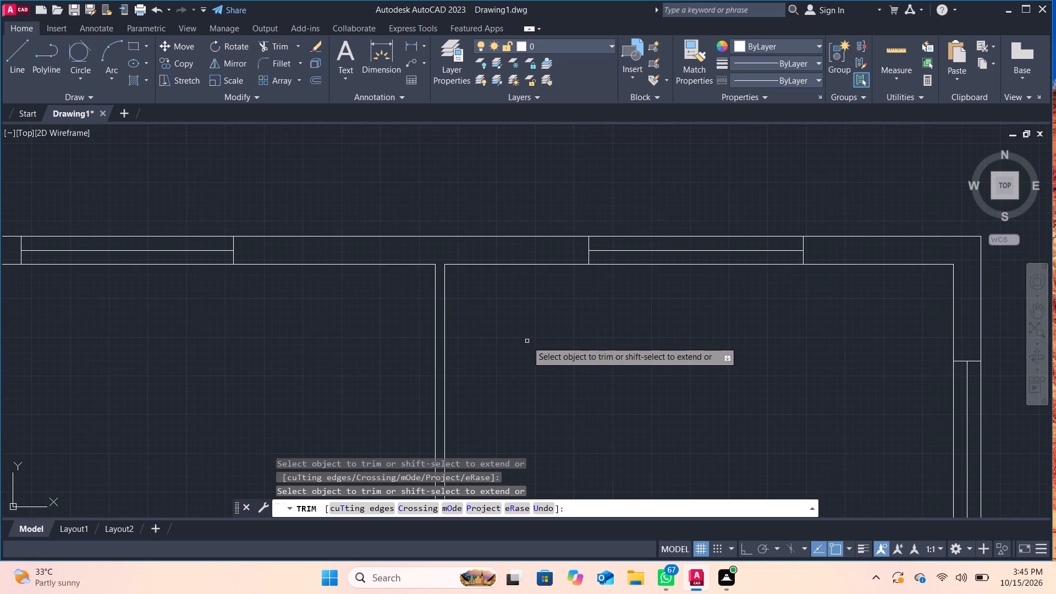
Trim the lines crossing the upper-left room's south wall, at the west exterior wall and at both lines of the partition below.
scroll(527, 341, down, 1)
middle_drag(527, 341, 560, 230)
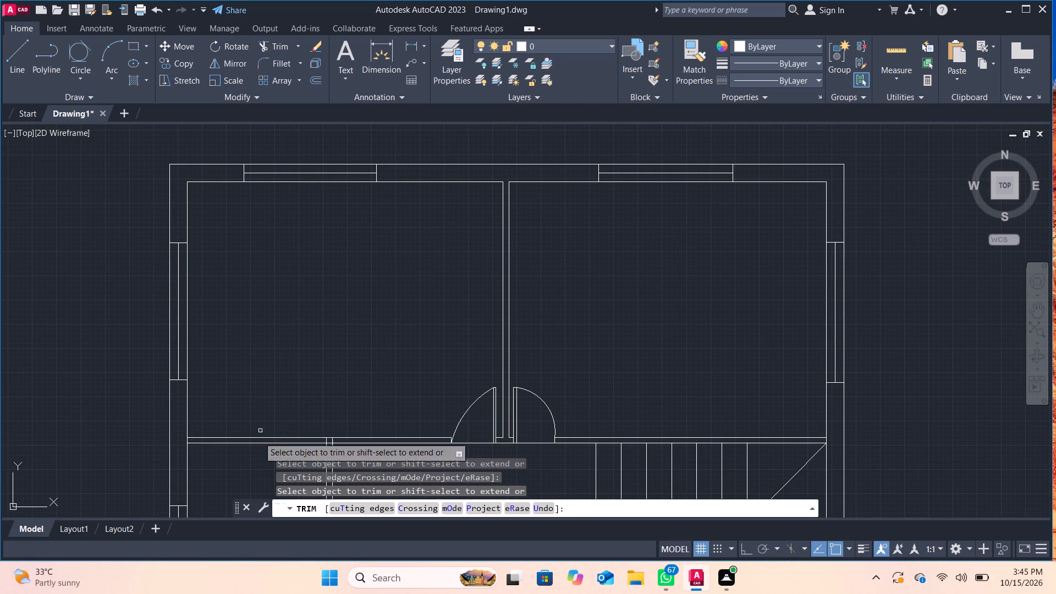
middle_drag(245, 455, 268, 367)
scroll(267, 369, up, 1)
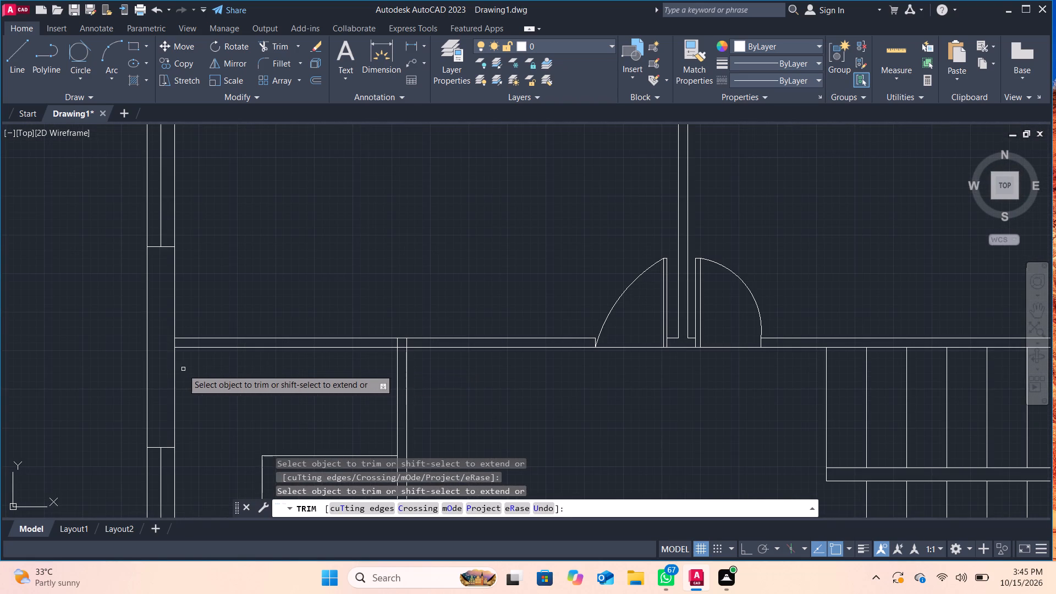
scroll(189, 365, up, 1)
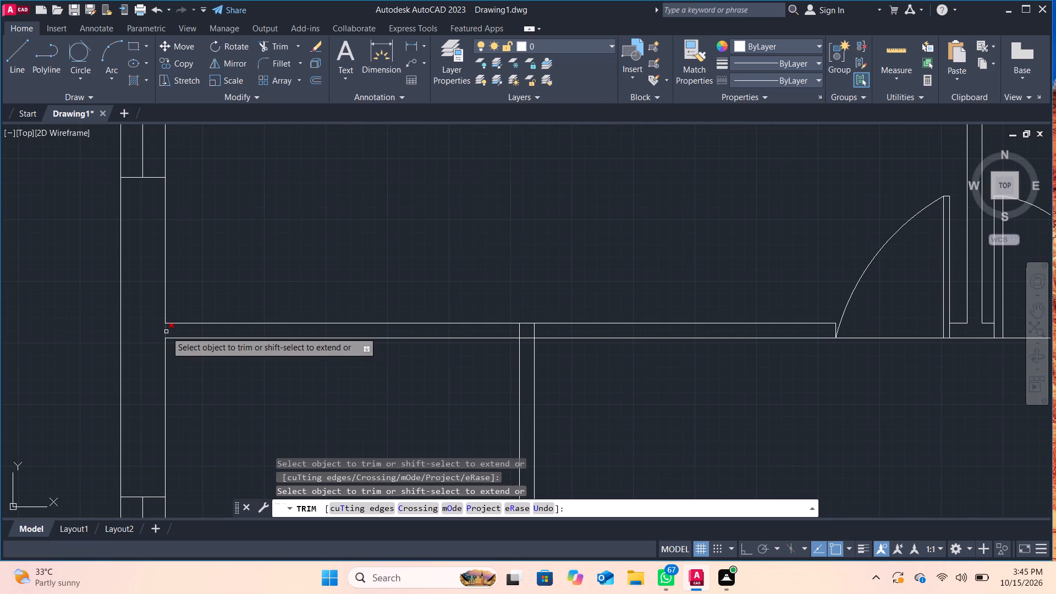
click(166, 332)
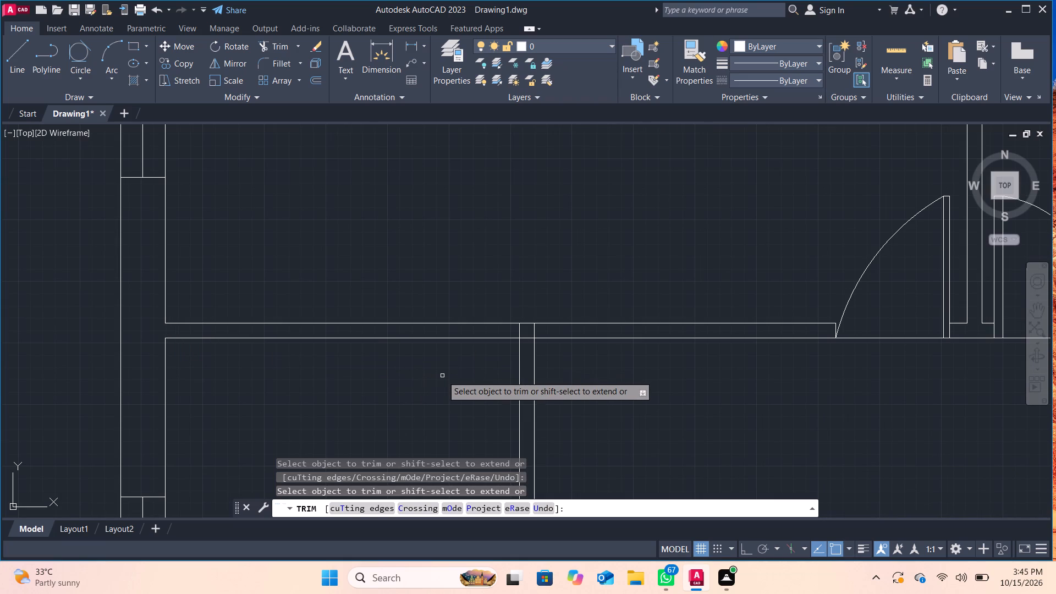
click(520, 335)
click(535, 334)
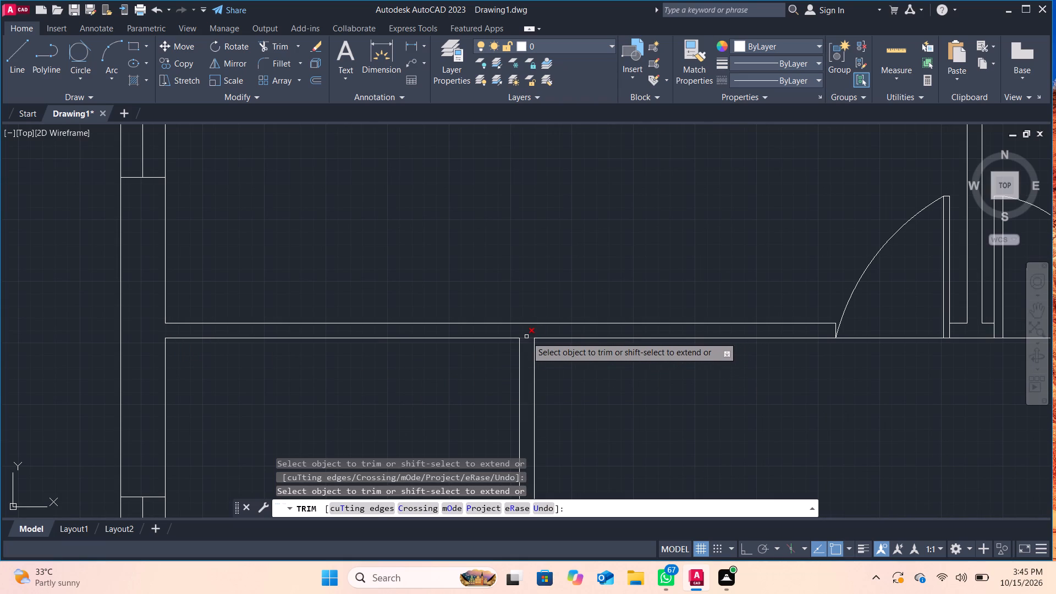
Trim the east exterior wall's inner line where the lower-right room's north wall meets it.
scroll(560, 367, down, 1)
middle_drag(591, 417, 581, 287)
scroll(573, 306, down, 1)
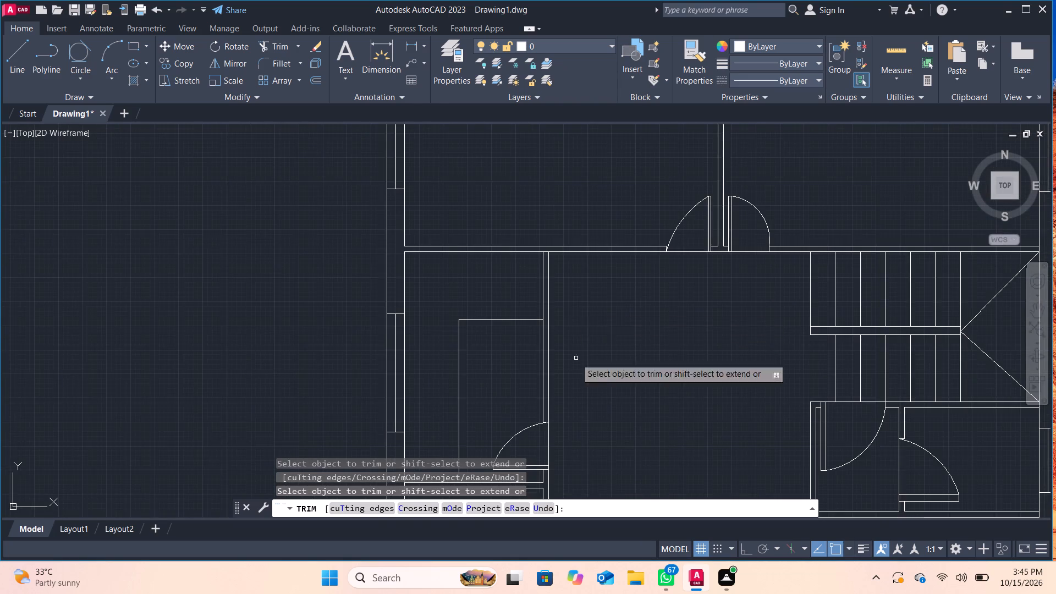
scroll(584, 398, down, 1)
middle_drag(584, 398, 562, 291)
scroll(700, 415, up, 1)
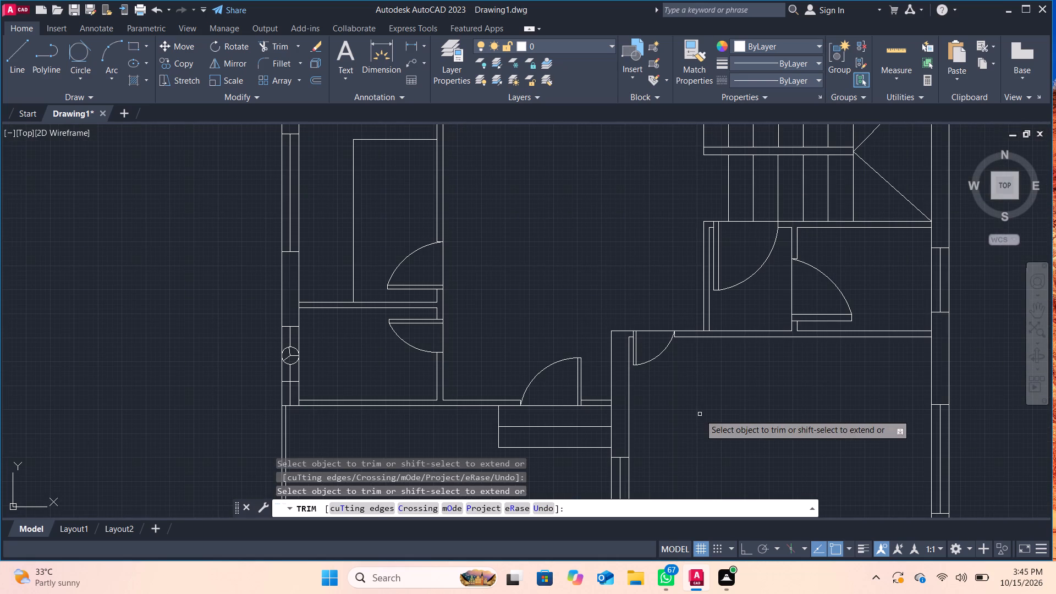
middle_drag(700, 414, 620, 391)
scroll(619, 390, down, 1)
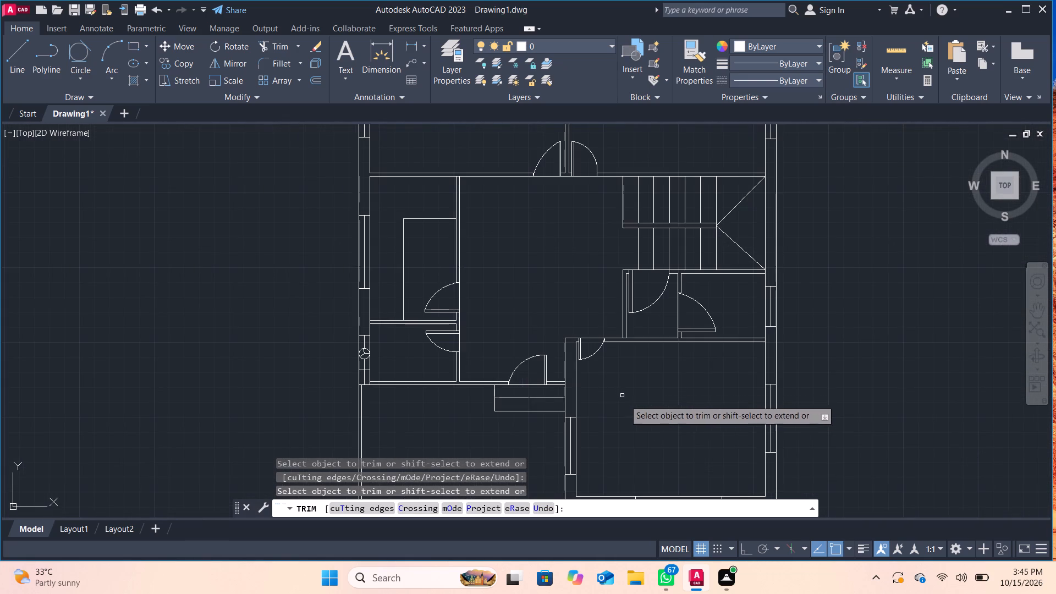
scroll(629, 408, down, 1)
middle_drag(679, 416, 675, 406)
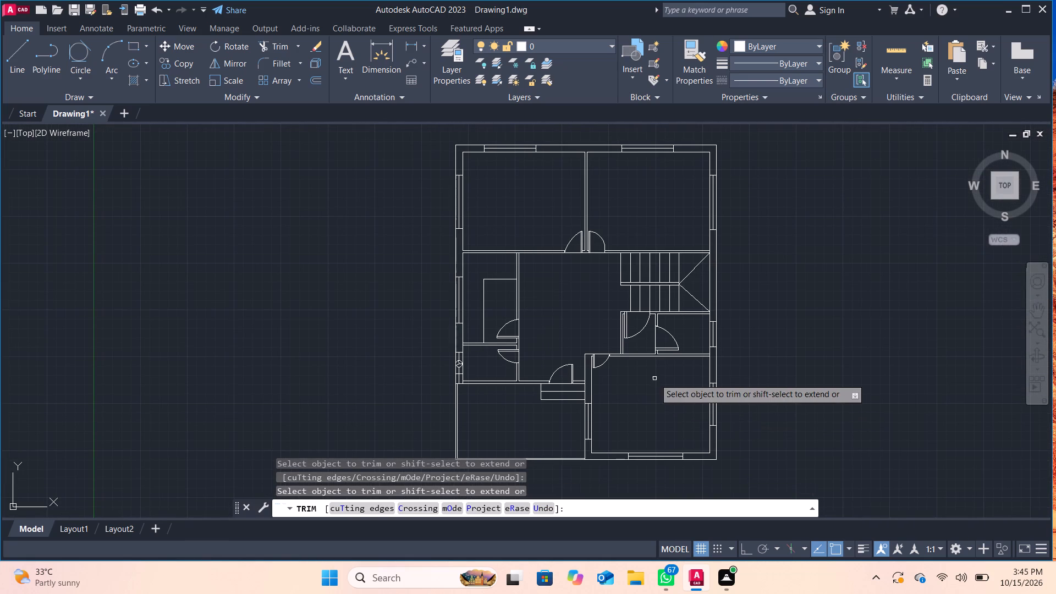
scroll(690, 401, up, 1)
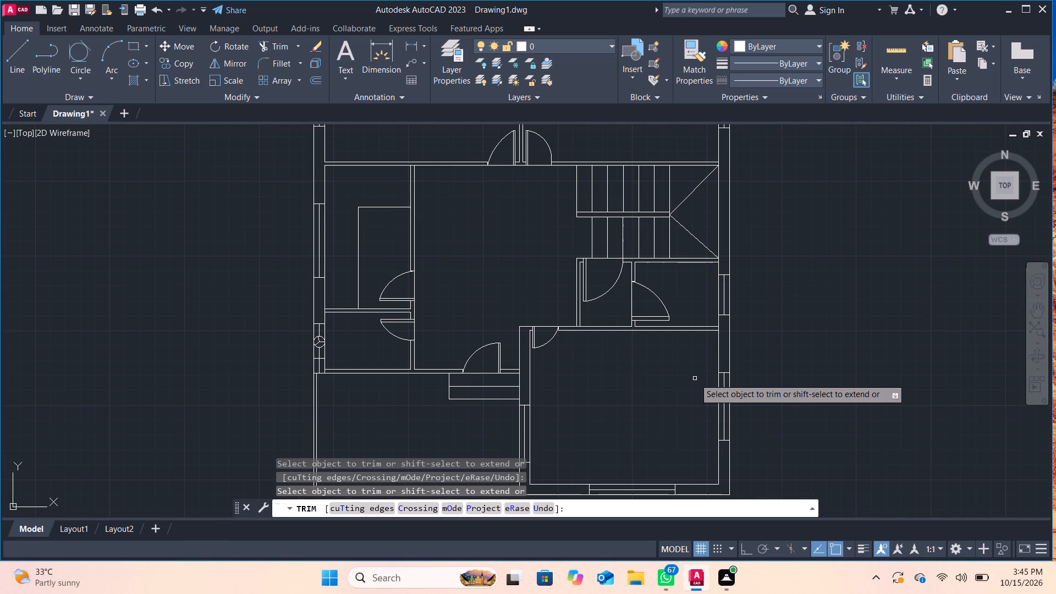
scroll(705, 306, up, 2)
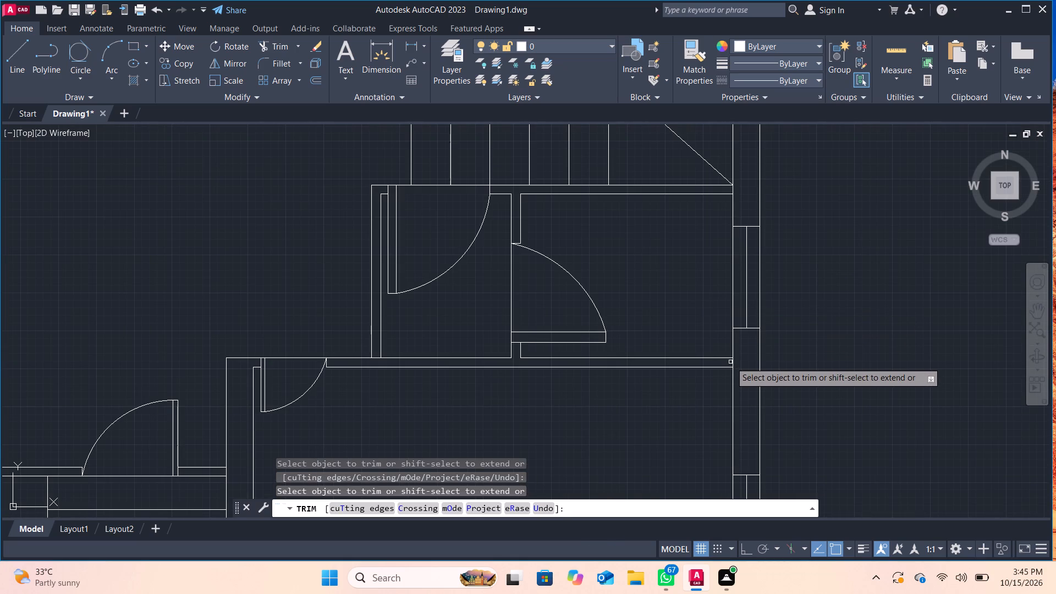
click(732, 362)
Inspect the wall junctions around the lower-right room, hall and upper rooms for lines left to trim, and end trimming.
scroll(541, 403, down, 1)
middle_drag(541, 403, 560, 315)
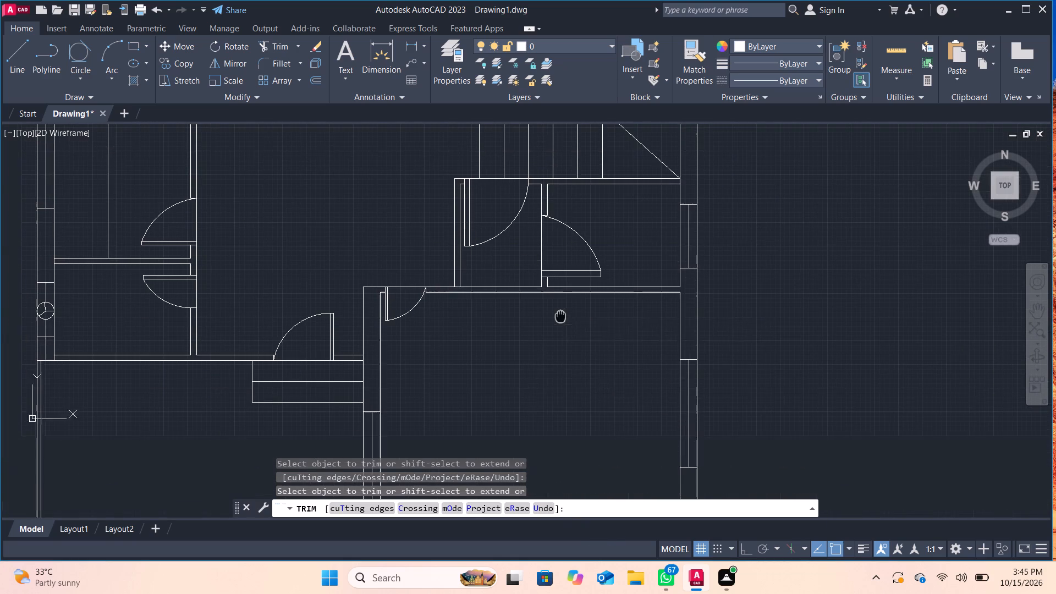
scroll(463, 388, down, 1)
middle_drag(459, 387, 516, 289)
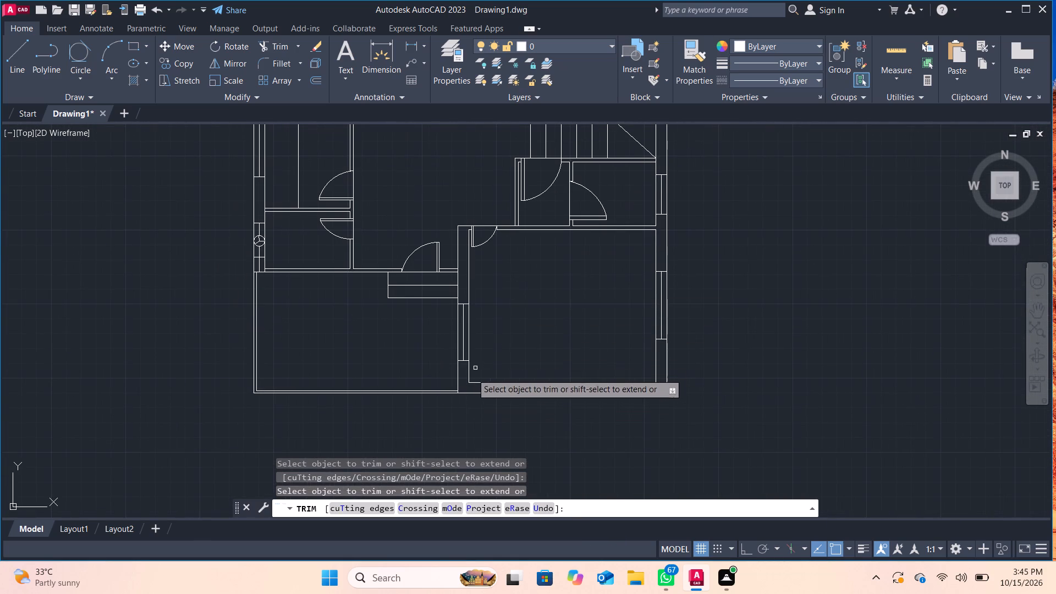
scroll(464, 384, up, 3)
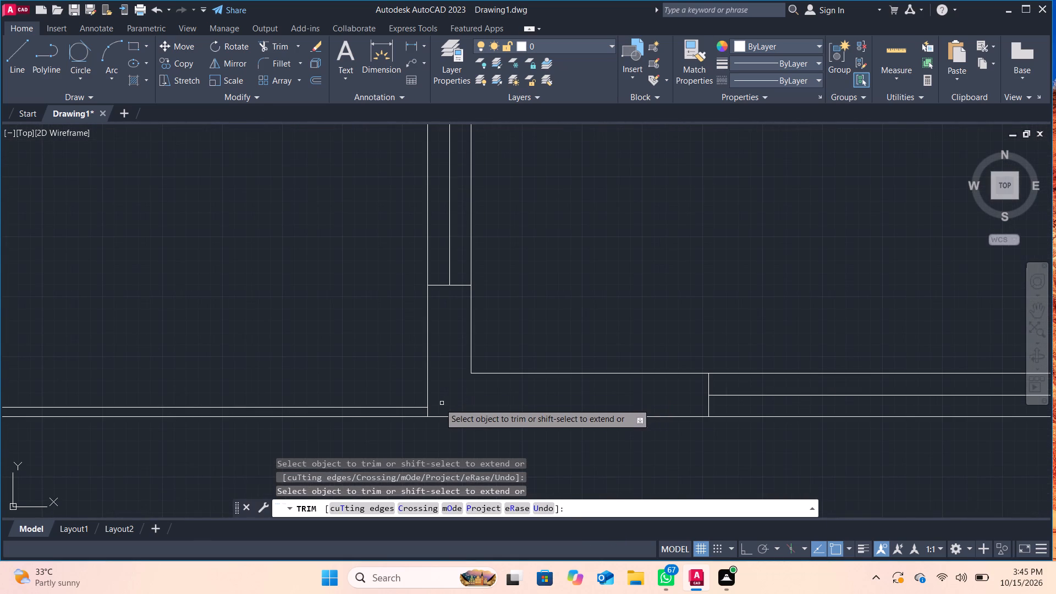
scroll(551, 306, down, 1)
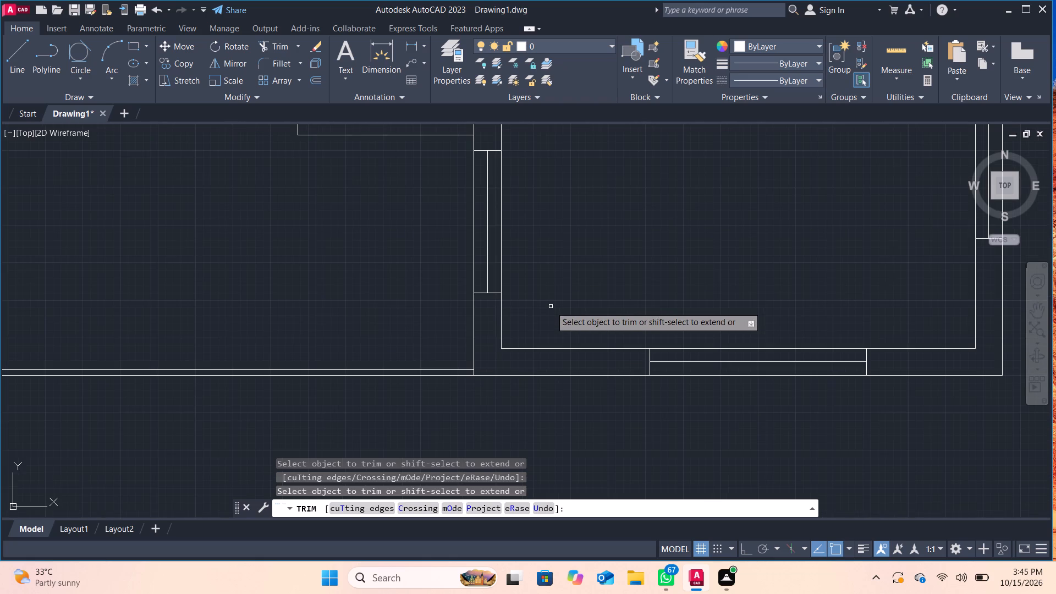
middle_drag(555, 301, 522, 414)
scroll(595, 311, down, 2)
middle_drag(639, 280, 516, 427)
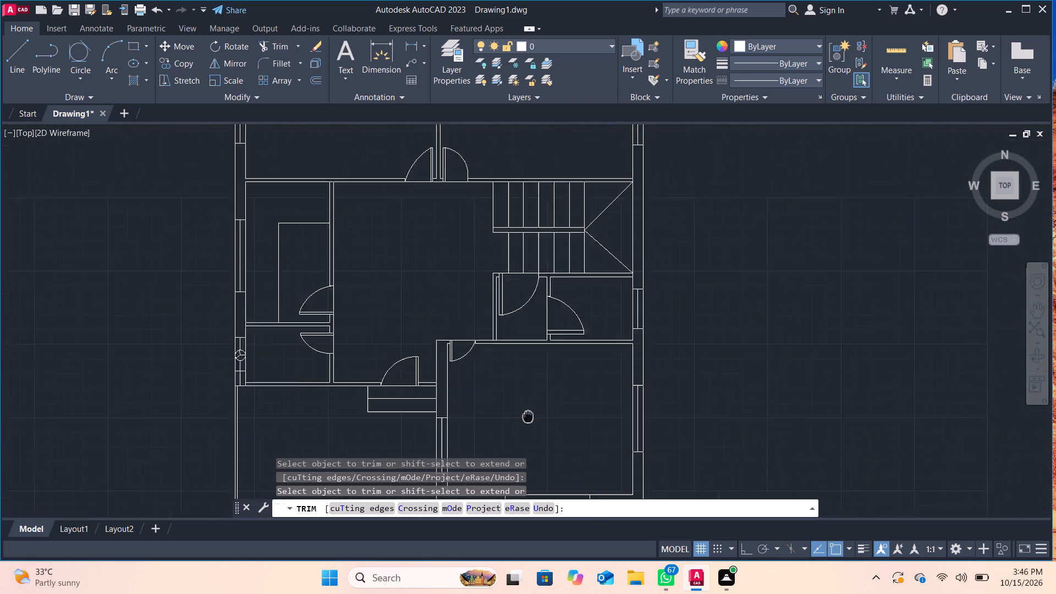
middle_drag(516, 427, 510, 432)
middle_drag(635, 235, 629, 352)
scroll(629, 327, up, 1)
middle_drag(629, 327, 640, 414)
middle_drag(654, 343, 780, 349)
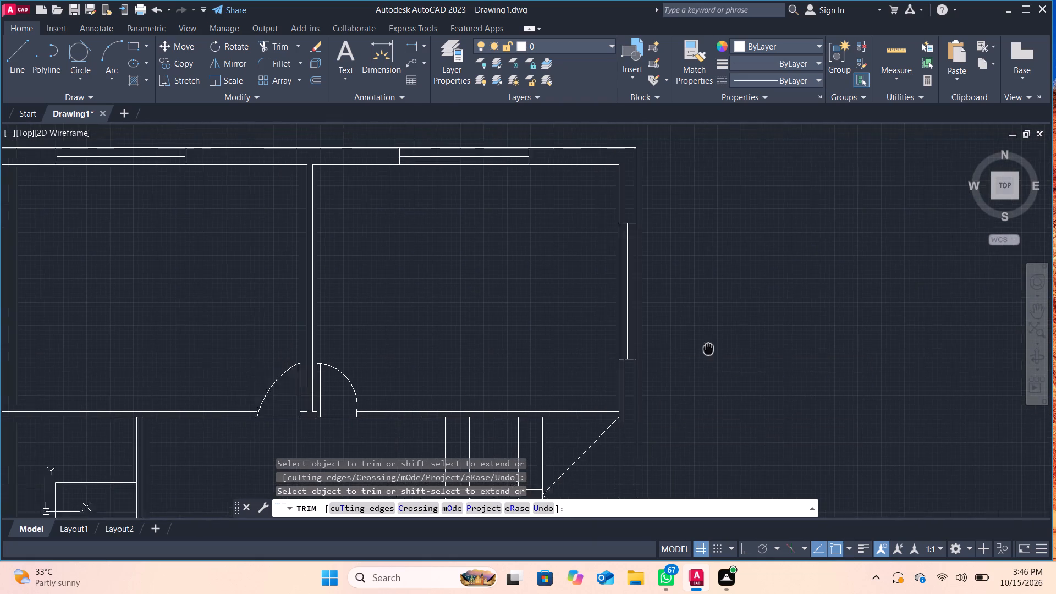
middle_drag(780, 349, 846, 349)
scroll(619, 325, down, 1)
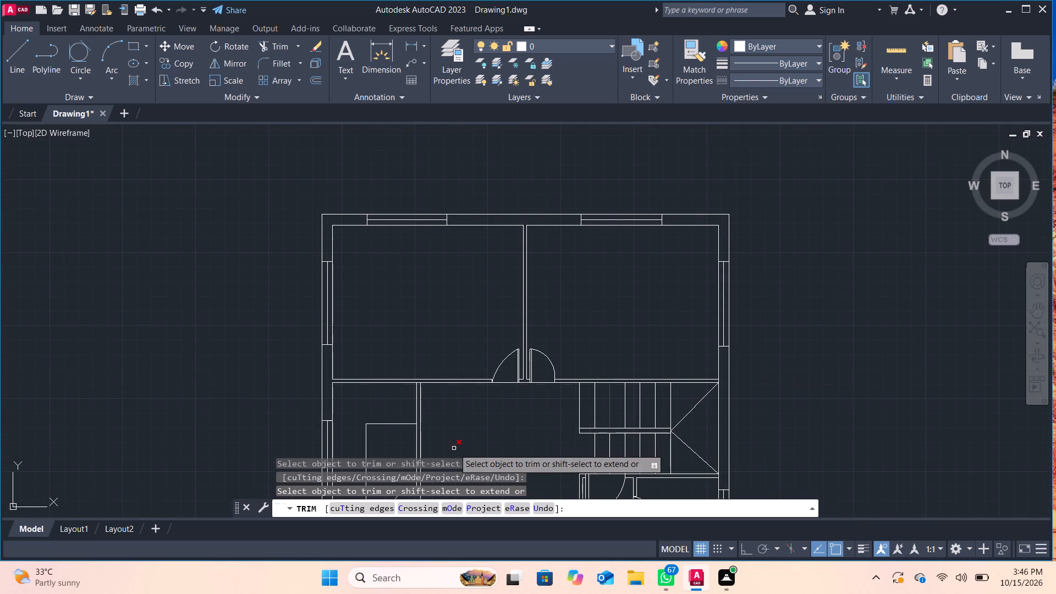
key(Escape)
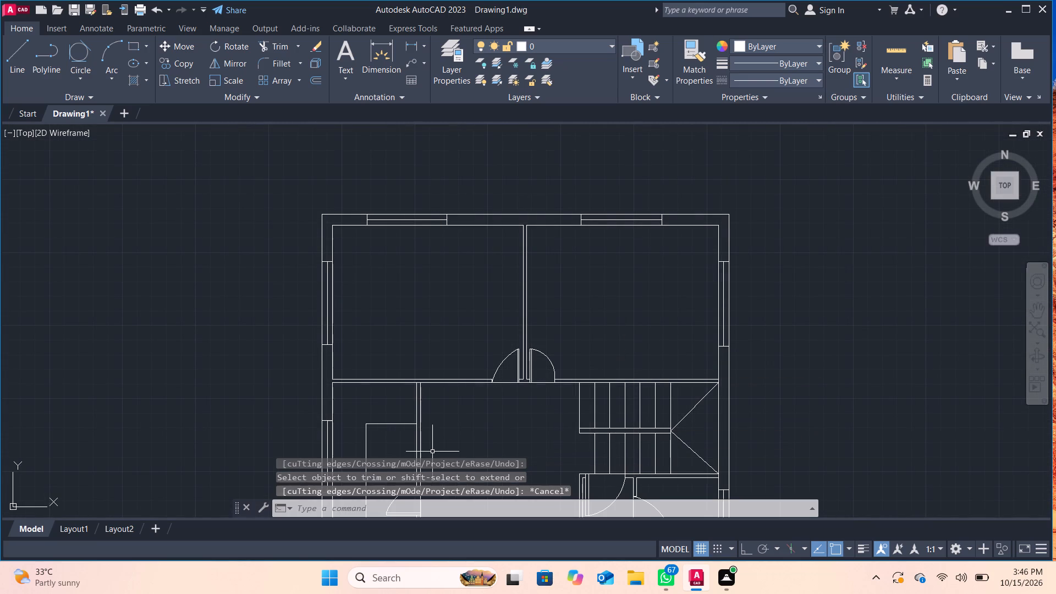
Review the whole floor plan after trimming, looking closely at the hall and lower rooms.
scroll(423, 330, down, 1)
middle_drag(424, 329, 446, 241)
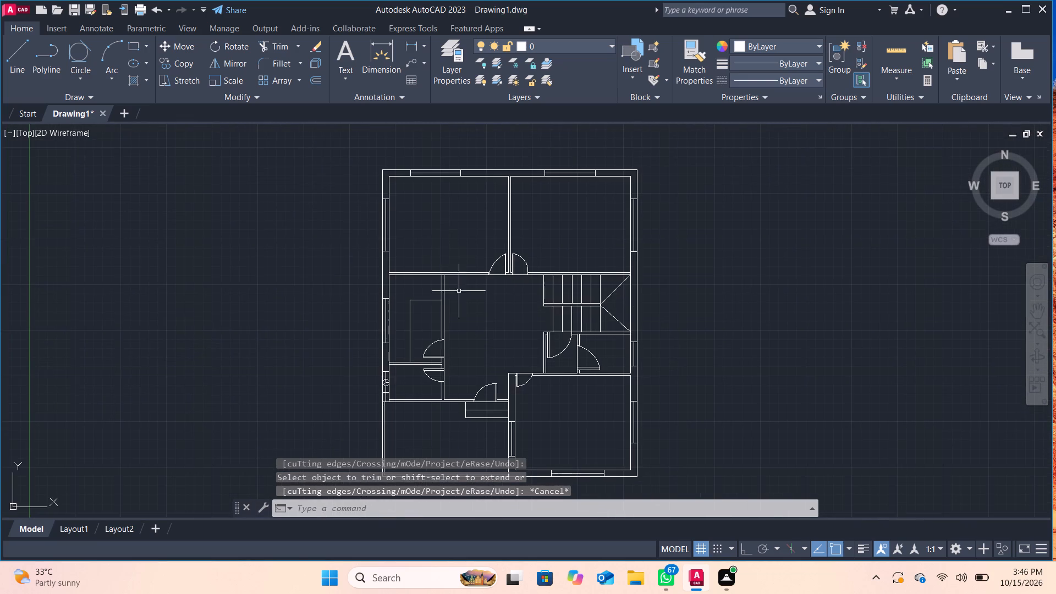
scroll(494, 367, up, 2)
scroll(496, 367, down, 1)
middle_drag(496, 367, 520, 283)
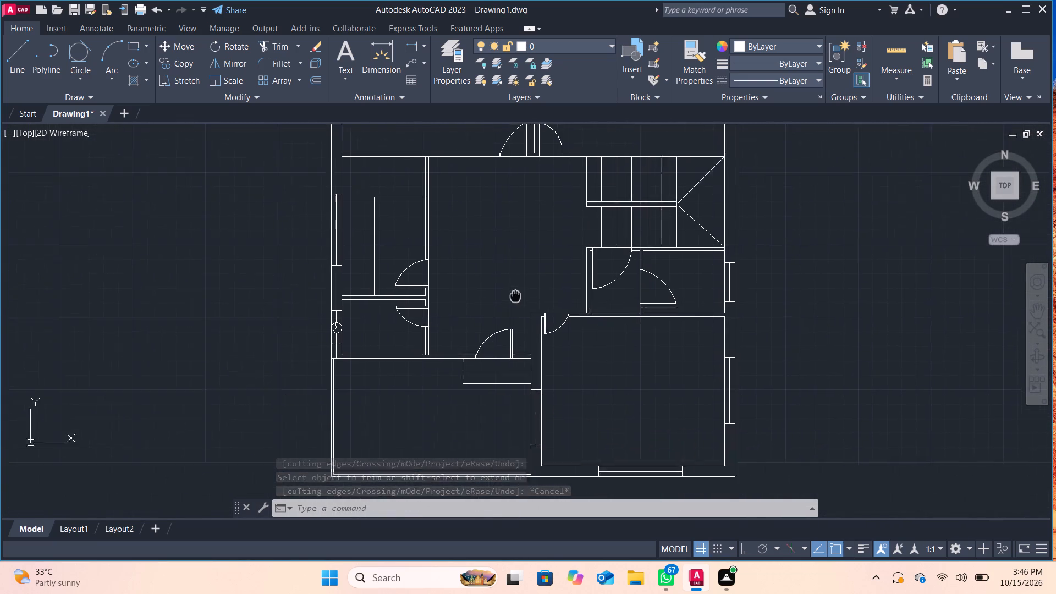
middle_drag(520, 283, 525, 272)
middle_drag(665, 364, 666, 382)
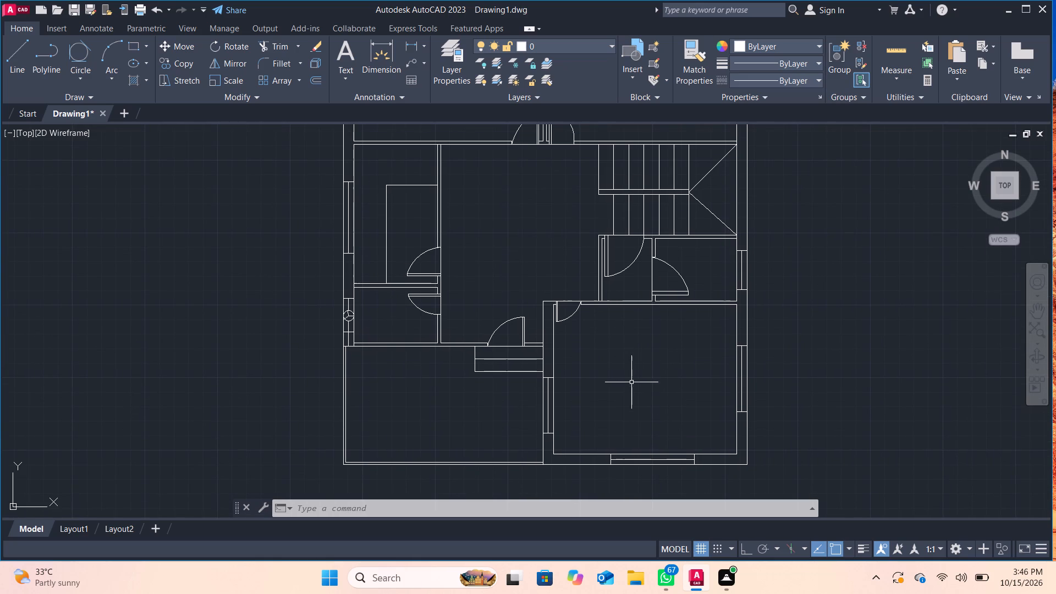
Erase the centre line of the east exterior-wall window in the small room south of the staircase.
scroll(631, 394, down, 1)
middle_drag(631, 394, 618, 446)
scroll(619, 442, up, 1)
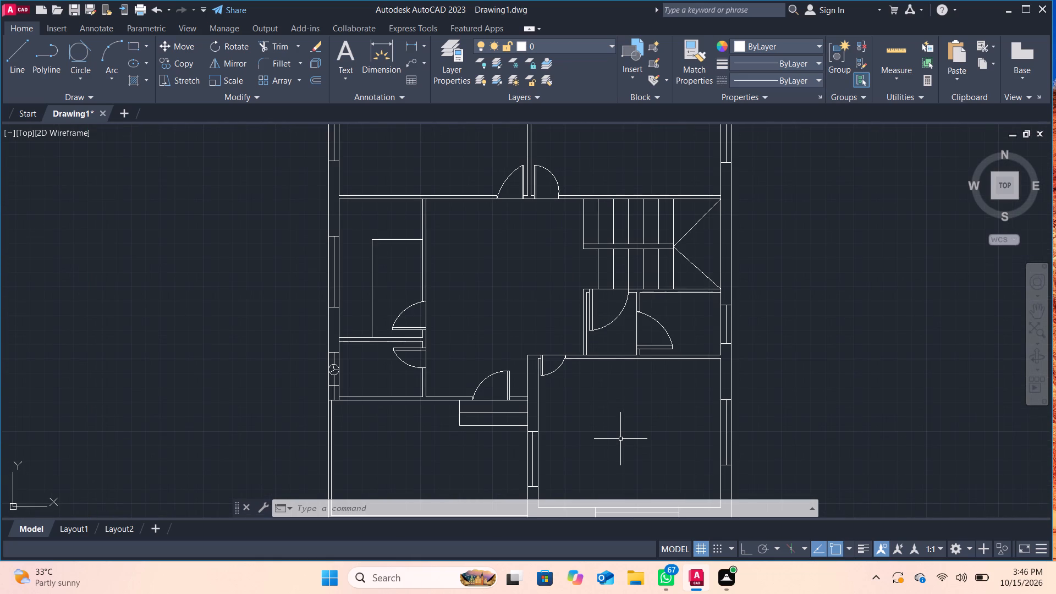
scroll(623, 437, up, 2)
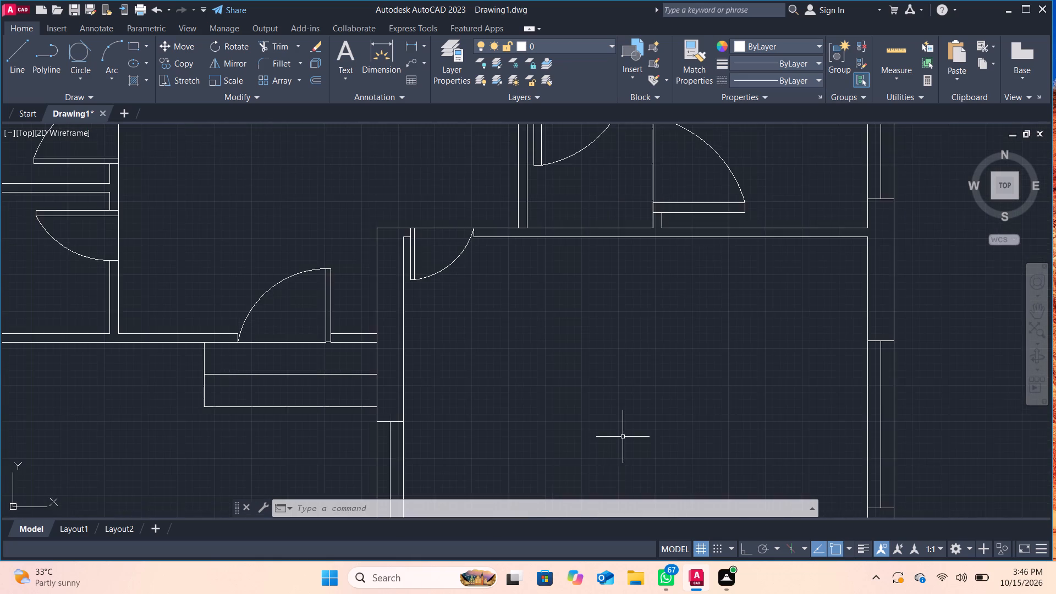
middle_drag(622, 436, 444, 593)
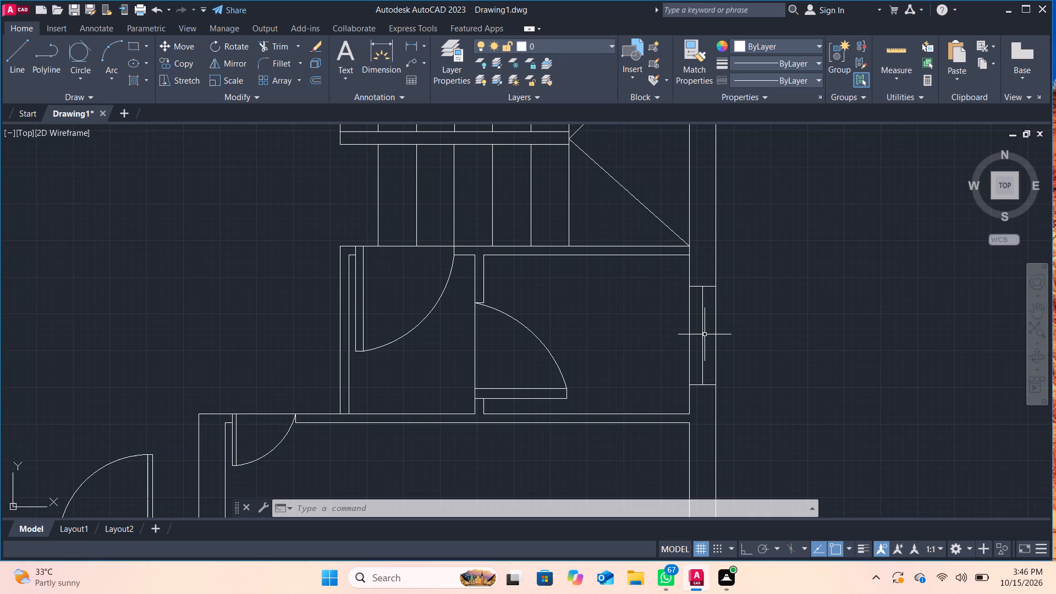
click(702, 333)
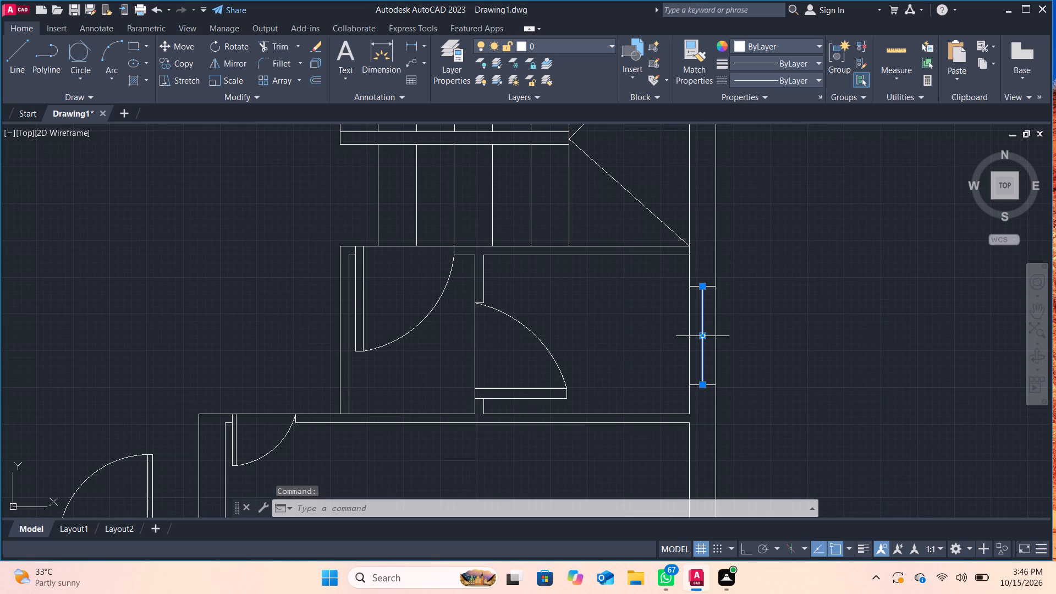
key(e)
key(Return)
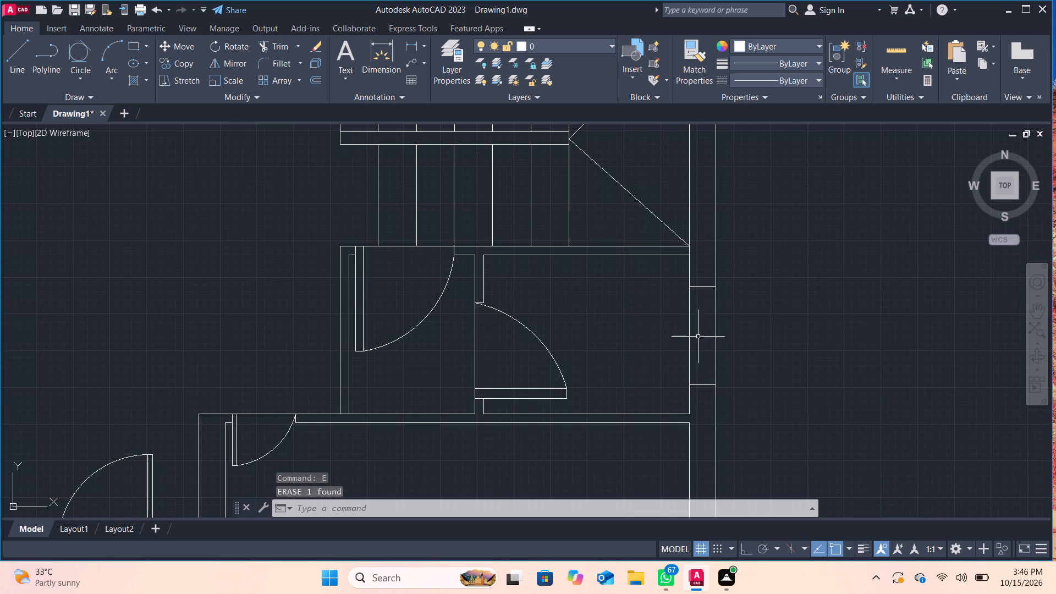
Draw a three-tangent circle in that window opening, touching its north end line and both exterior-wall lines.
click(75, 58)
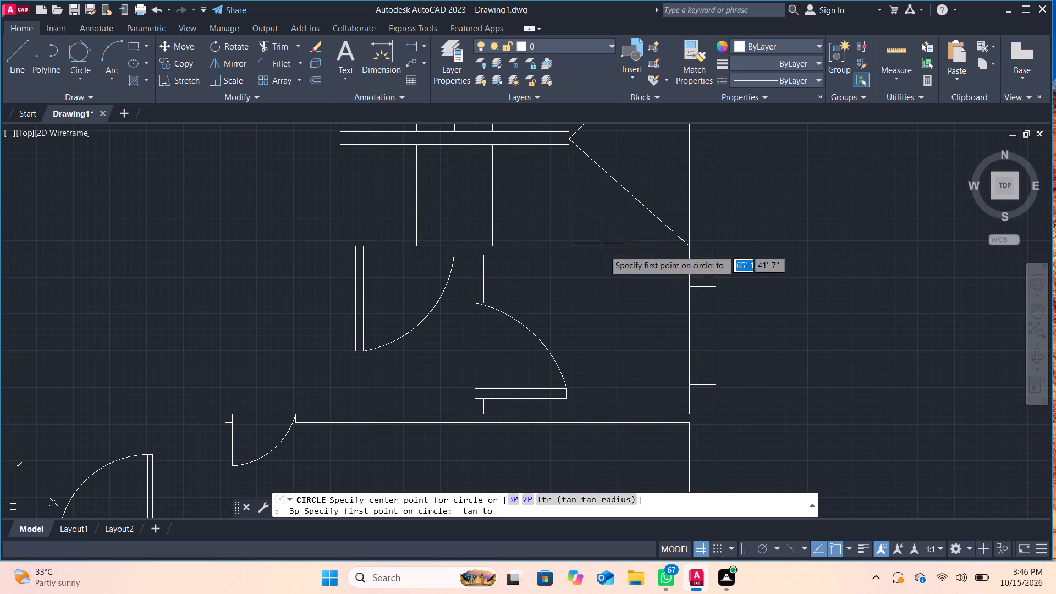
click(703, 287)
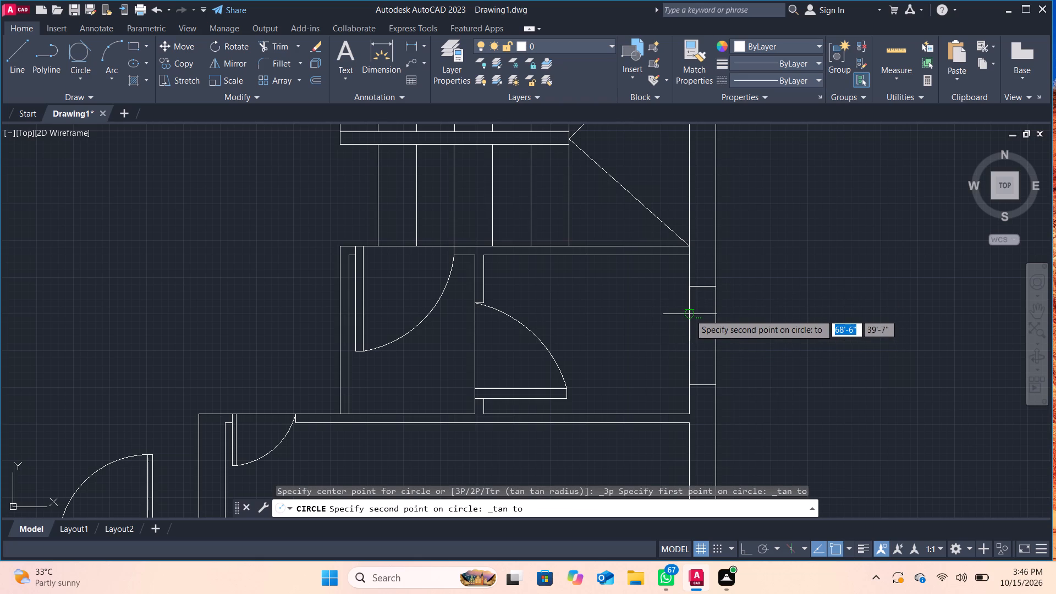
click(689, 312)
click(716, 312)
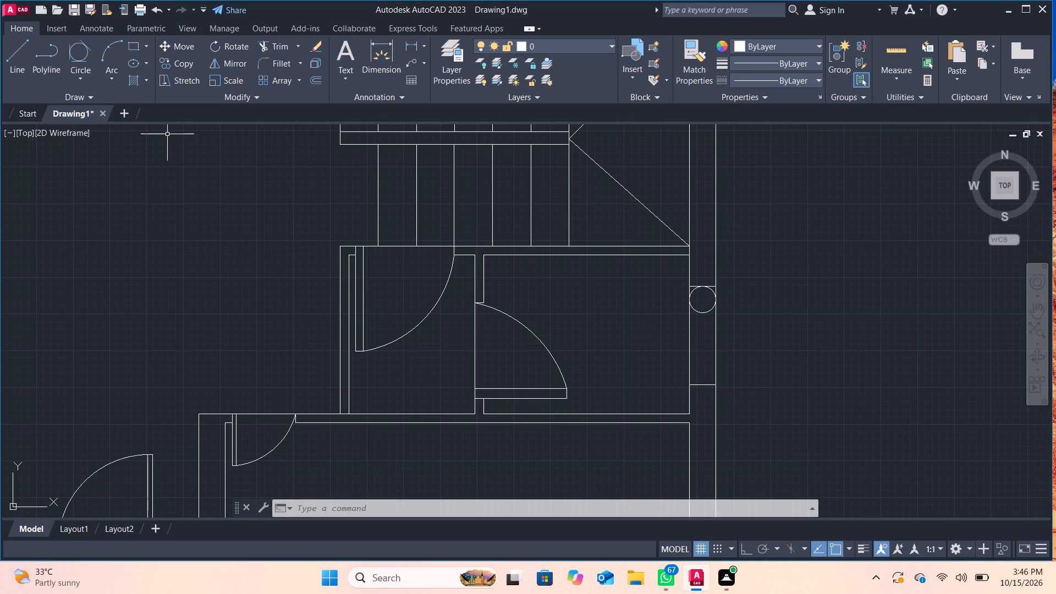
Move the circle about 10 inches south by its centre, towards the middle of the window opening.
click(170, 47)
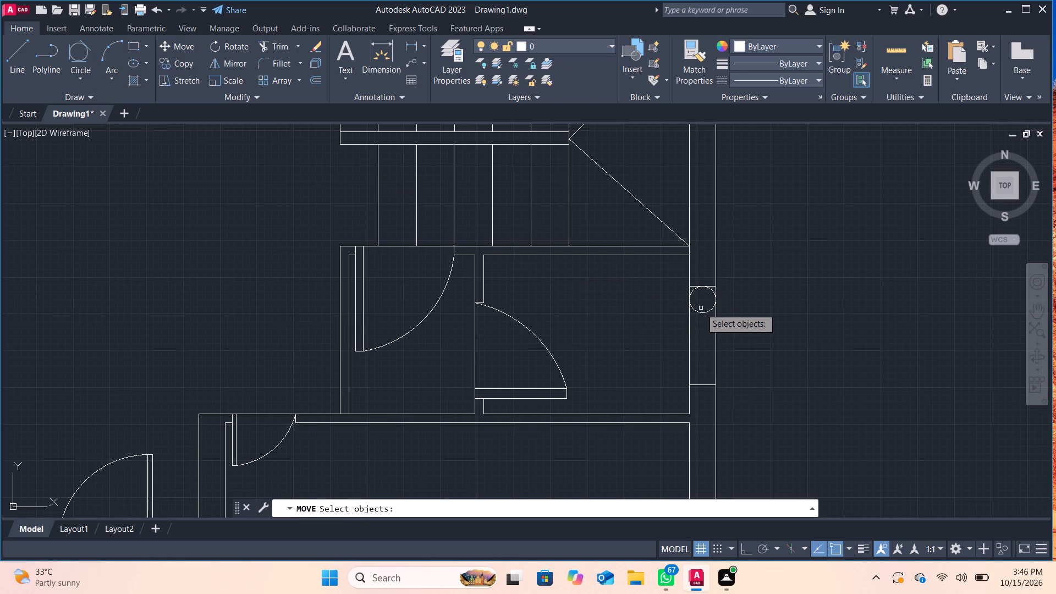
click(702, 313)
key(Return)
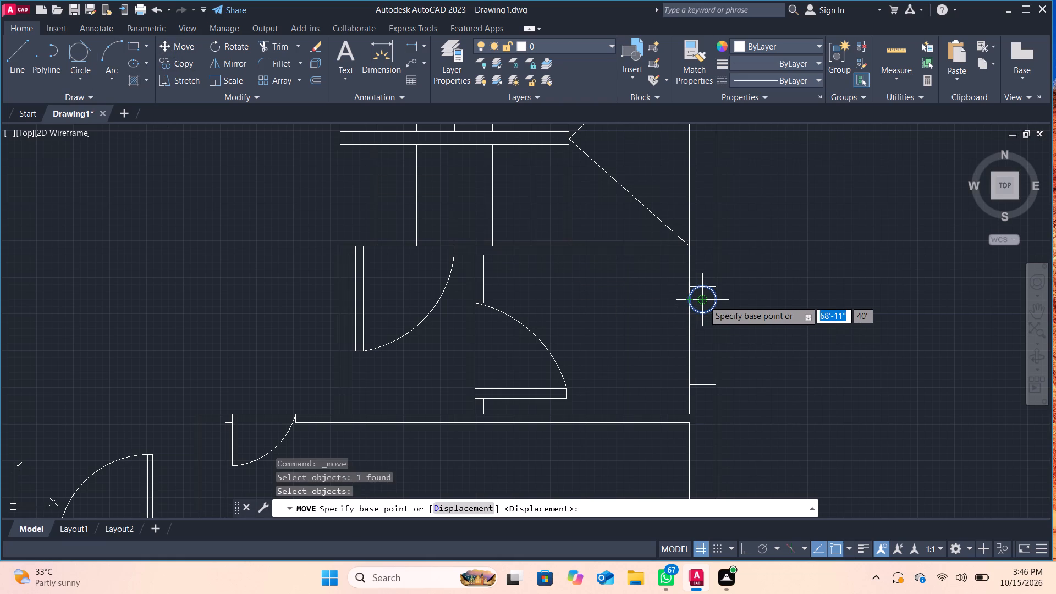
click(703, 300)
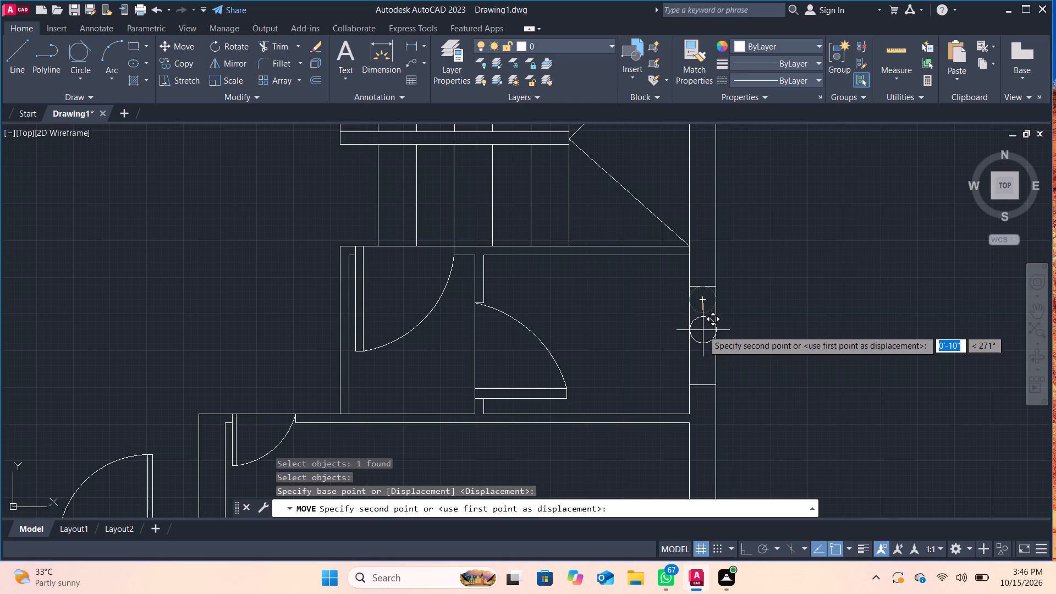
click(703, 330)
Move the circle slightly west so that it sits centred between the two lines of the exterior wall.
scroll(783, 320, up, 1)
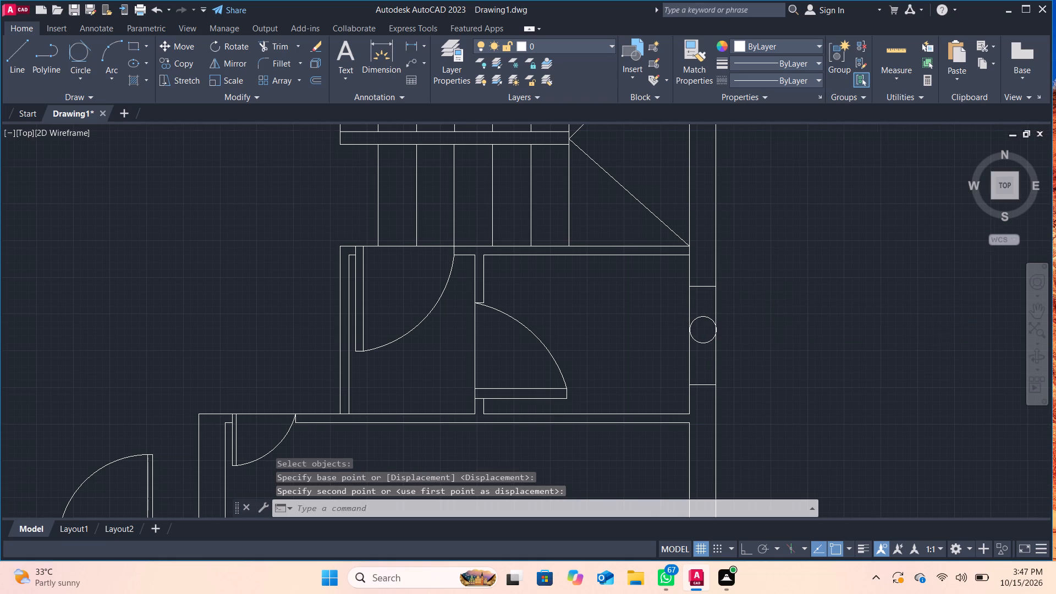
scroll(783, 320, up, 4)
scroll(783, 320, down, 2)
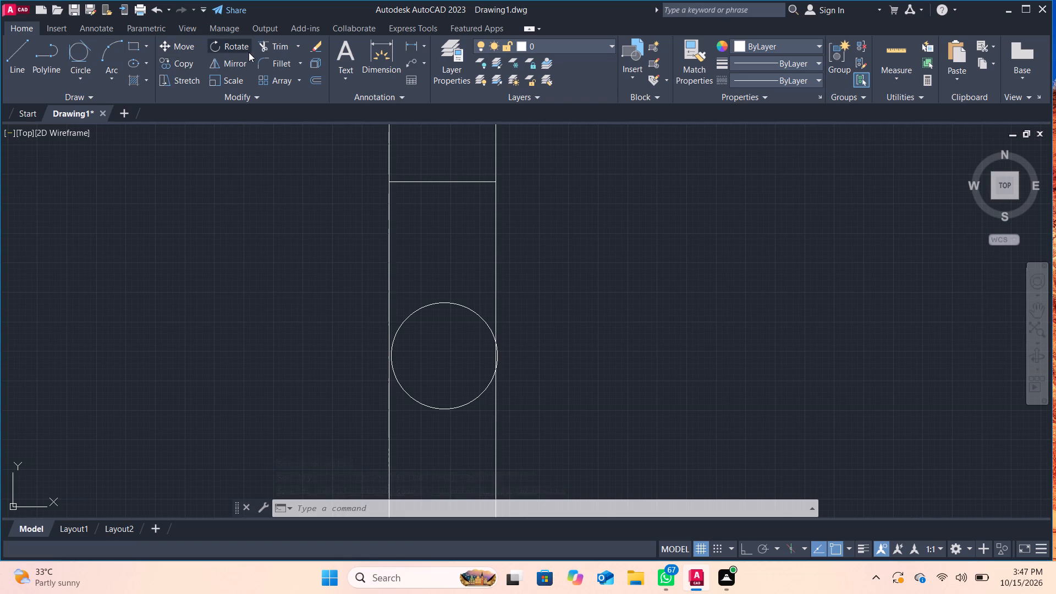
click(185, 47)
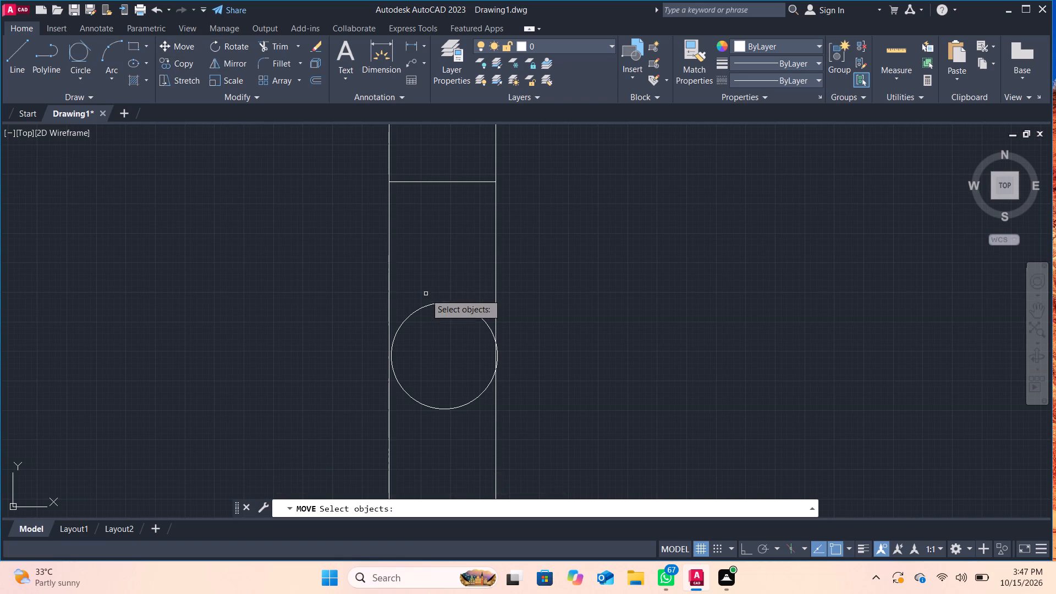
click(427, 303)
key(Return)
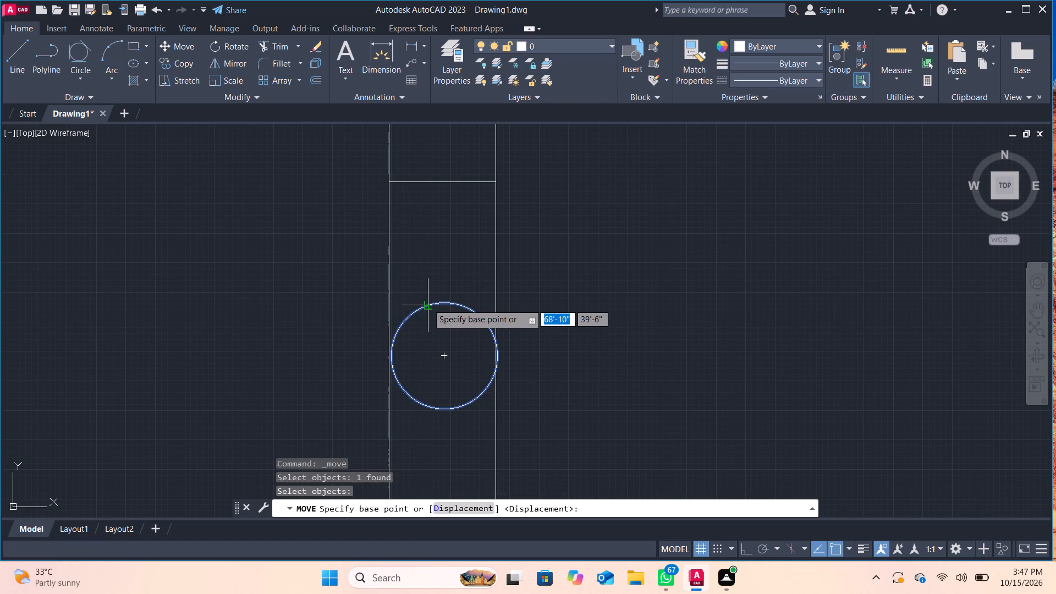
click(443, 356)
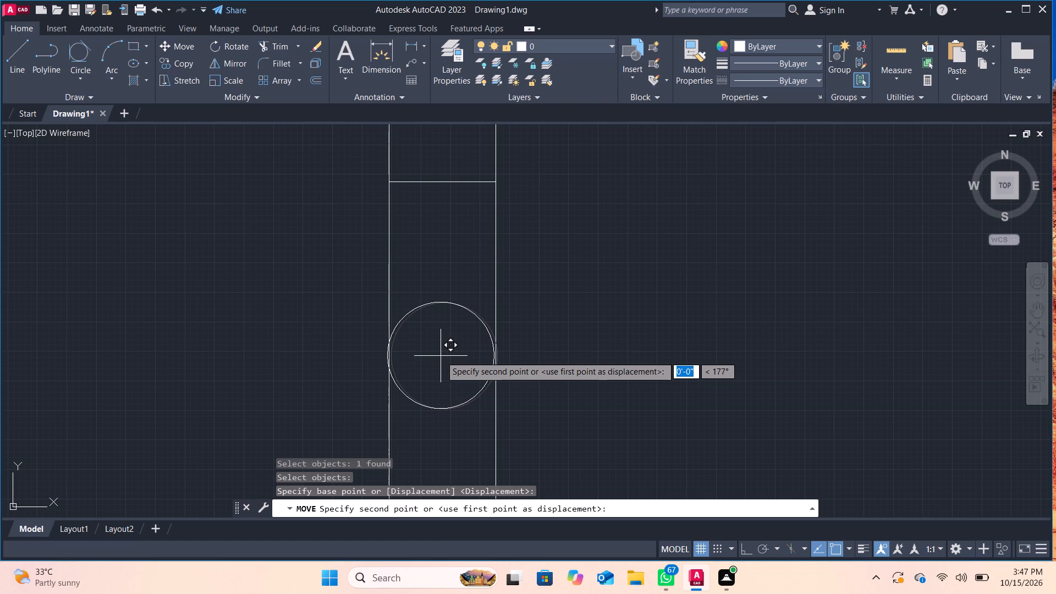
click(442, 355)
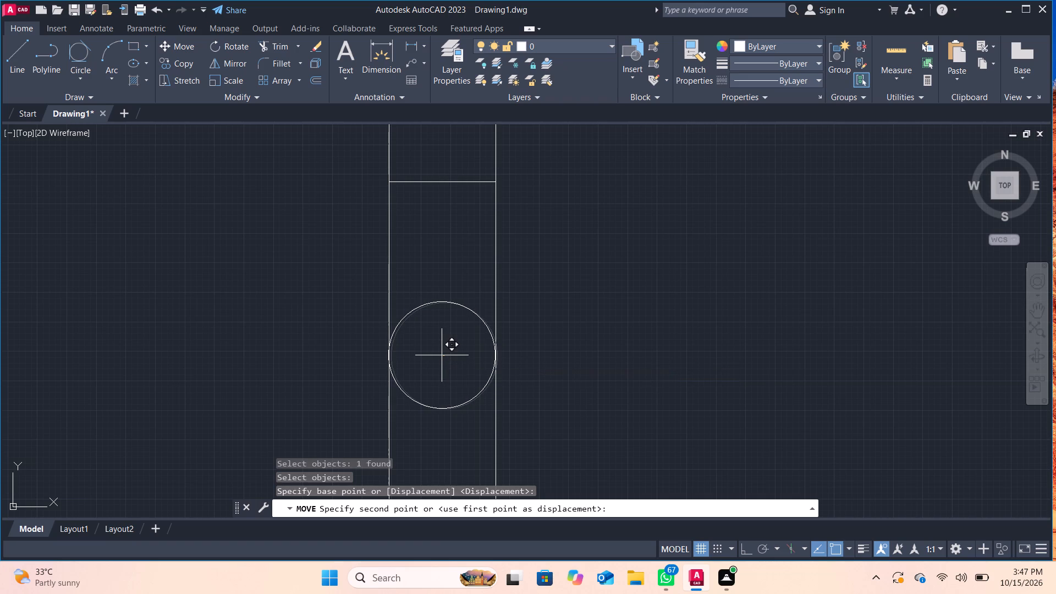
Draw a vertical line from the circle's centre to its topmost point as the first fan blade.
scroll(438, 371, down, 1)
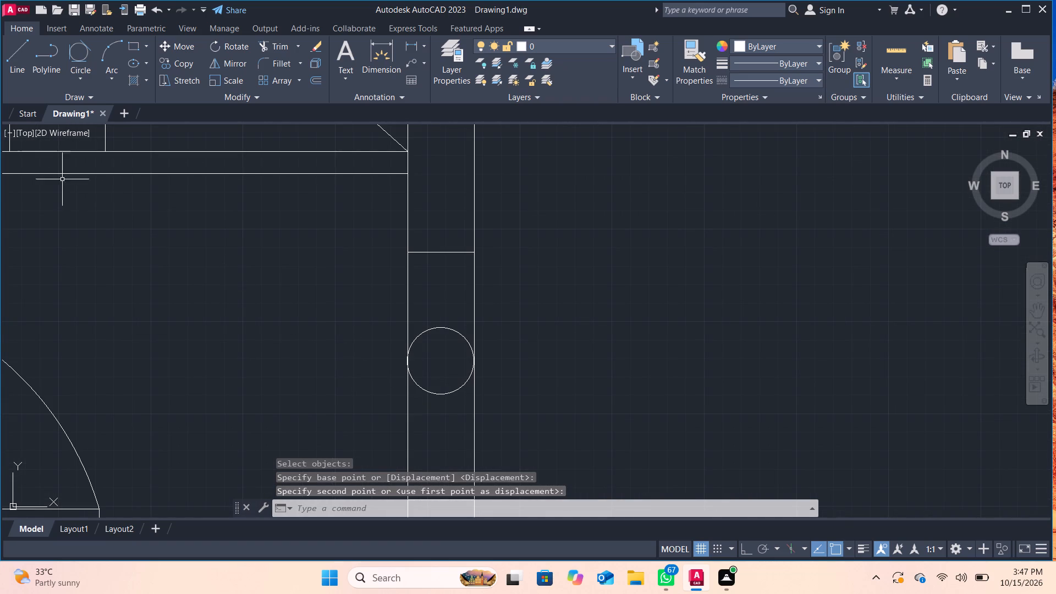
click(11, 52)
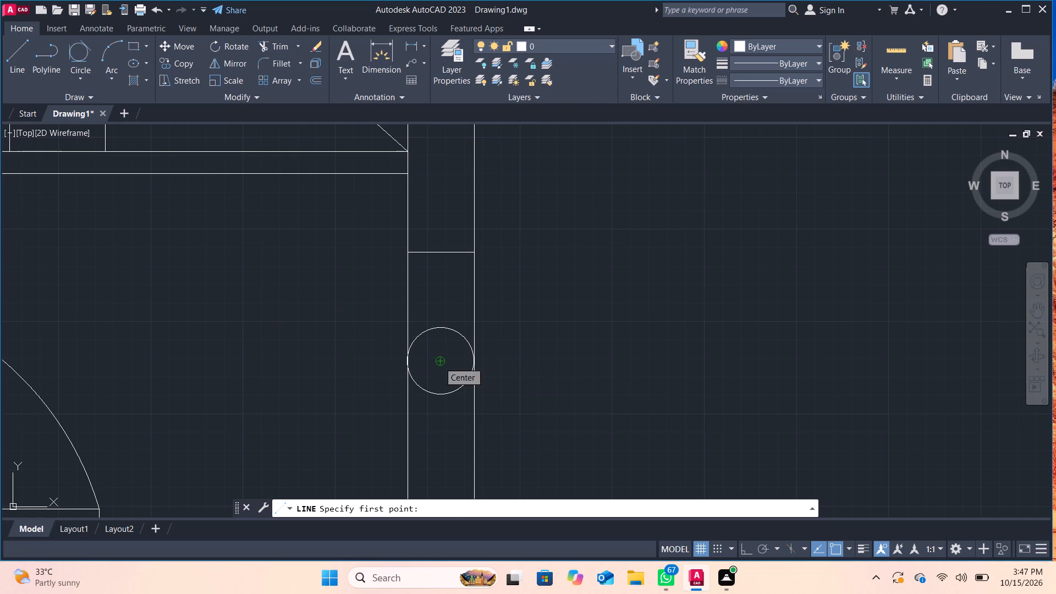
click(439, 362)
click(439, 329)
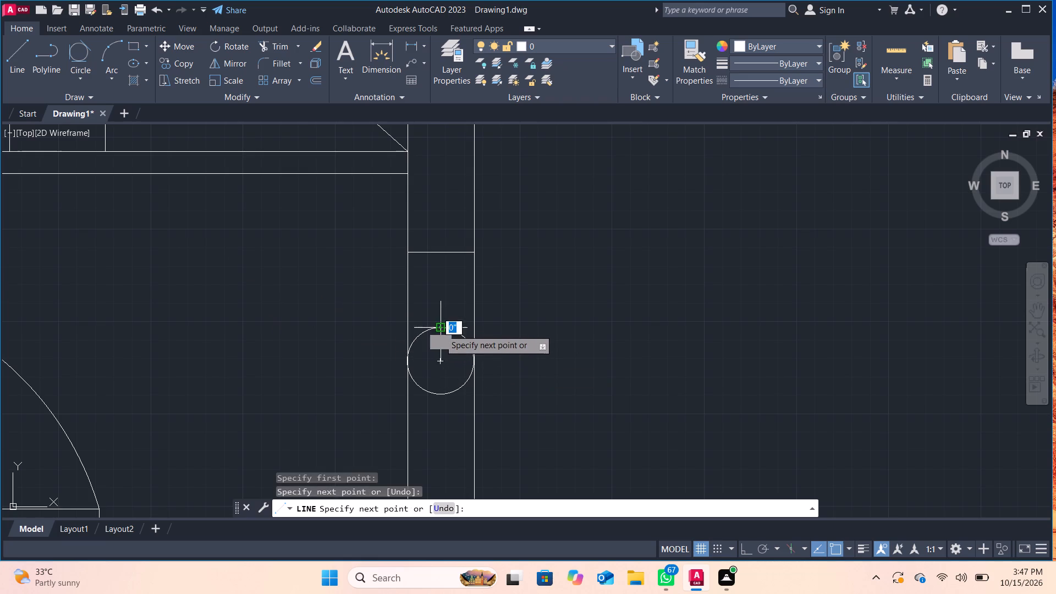
key(Return)
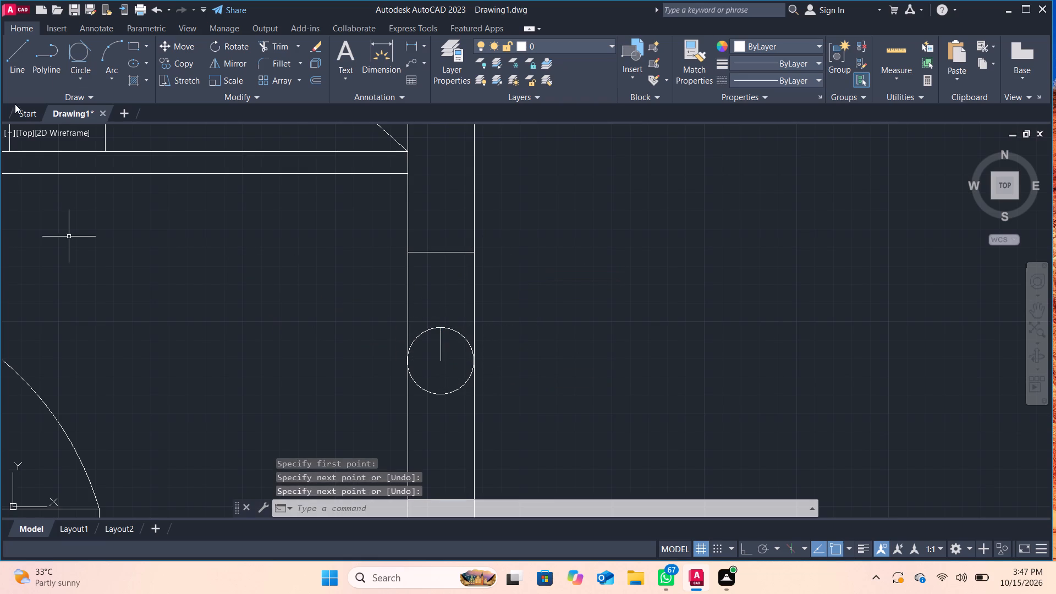
Draw two slanted lines from the circle's centre to its lower-left and lower-right edge, completing the three-blade fan symbol.
click(10, 47)
scroll(331, 342, down, 1)
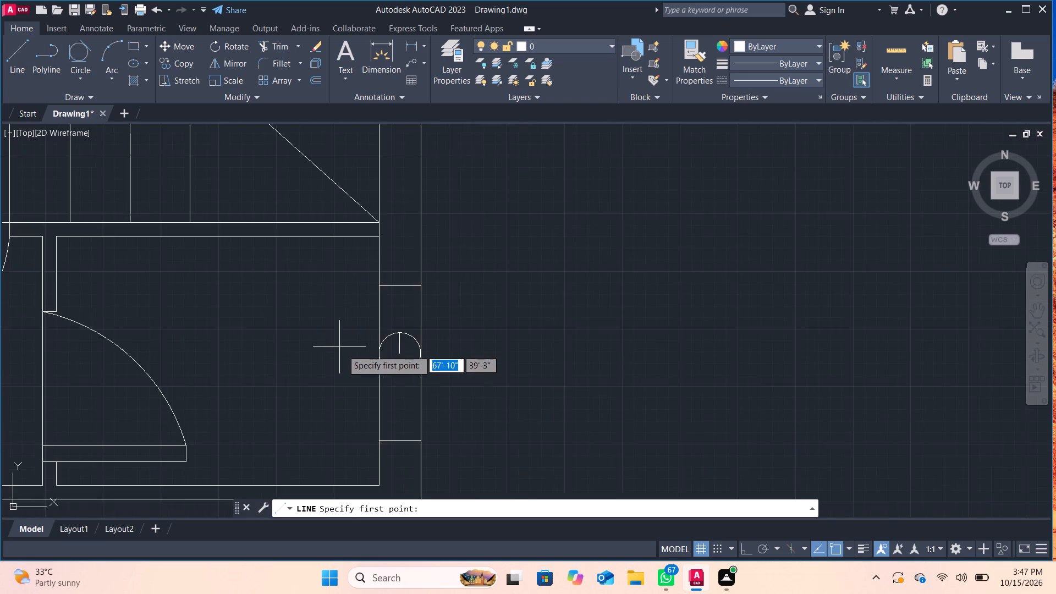
scroll(359, 383, up, 4)
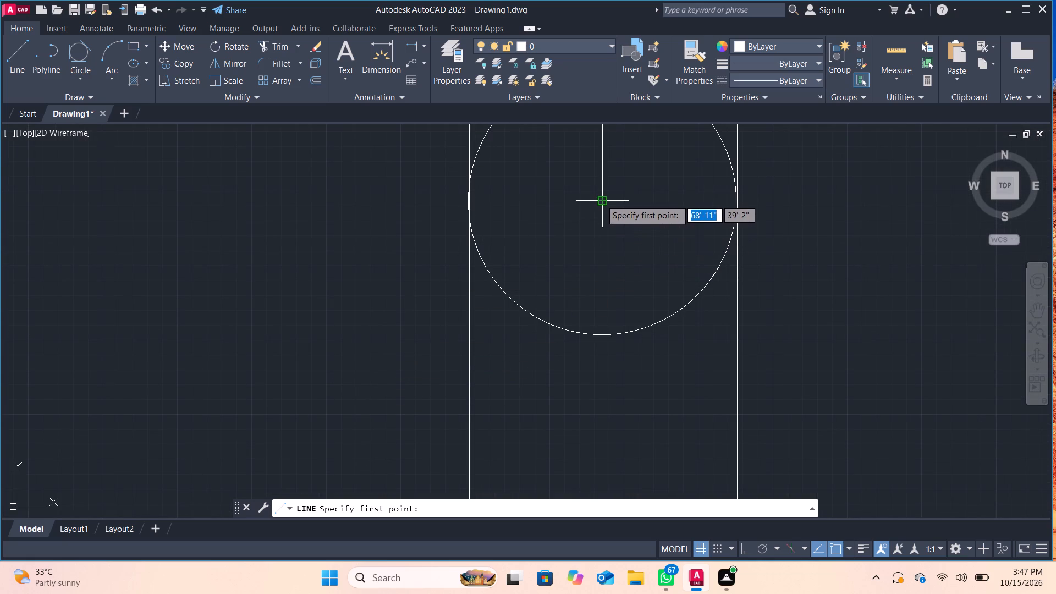
click(601, 200)
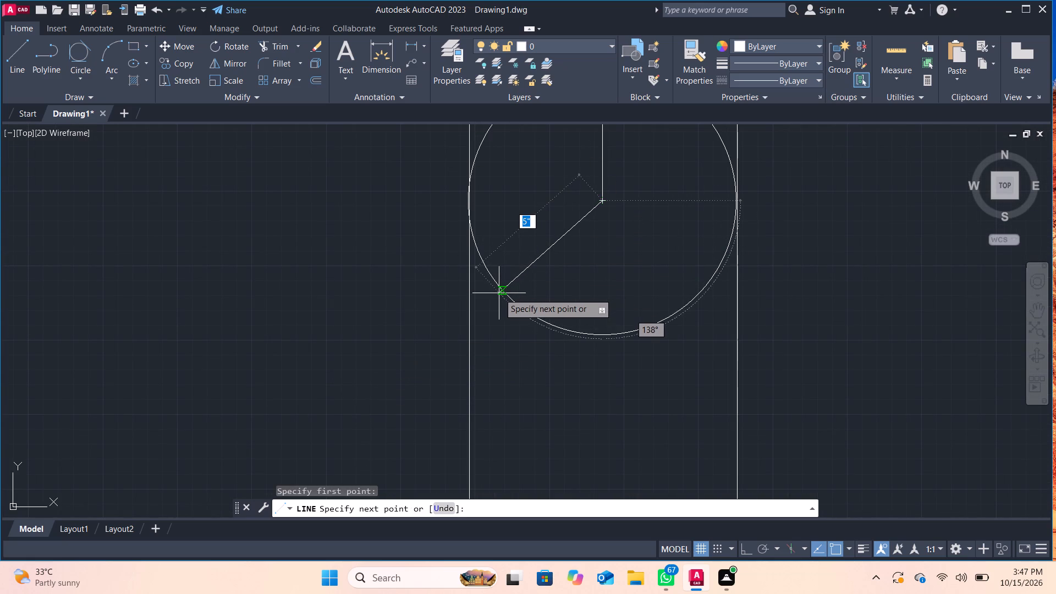
scroll(504, 288, up, 1)
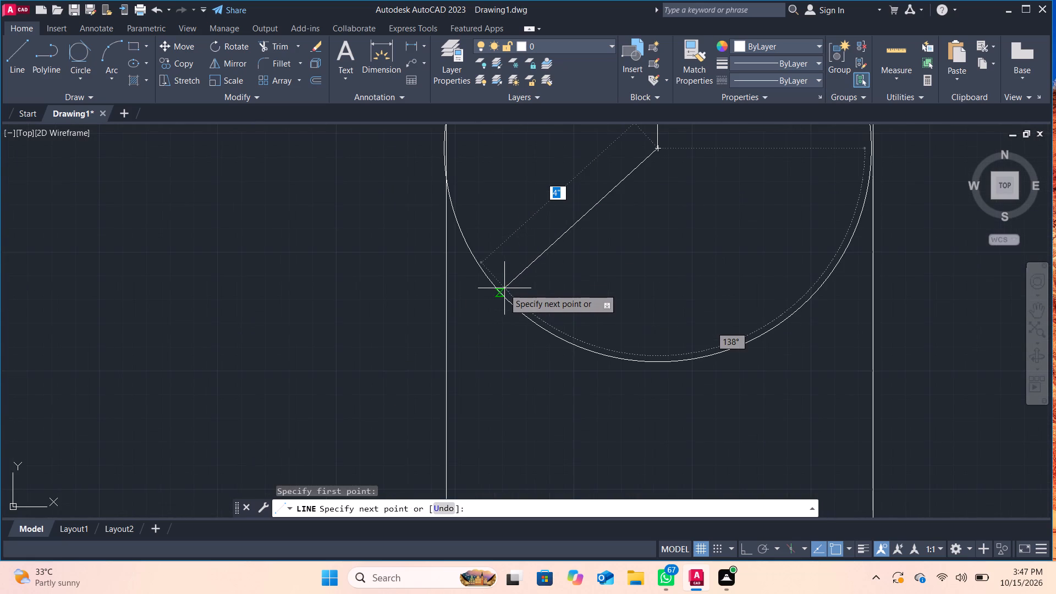
click(497, 290)
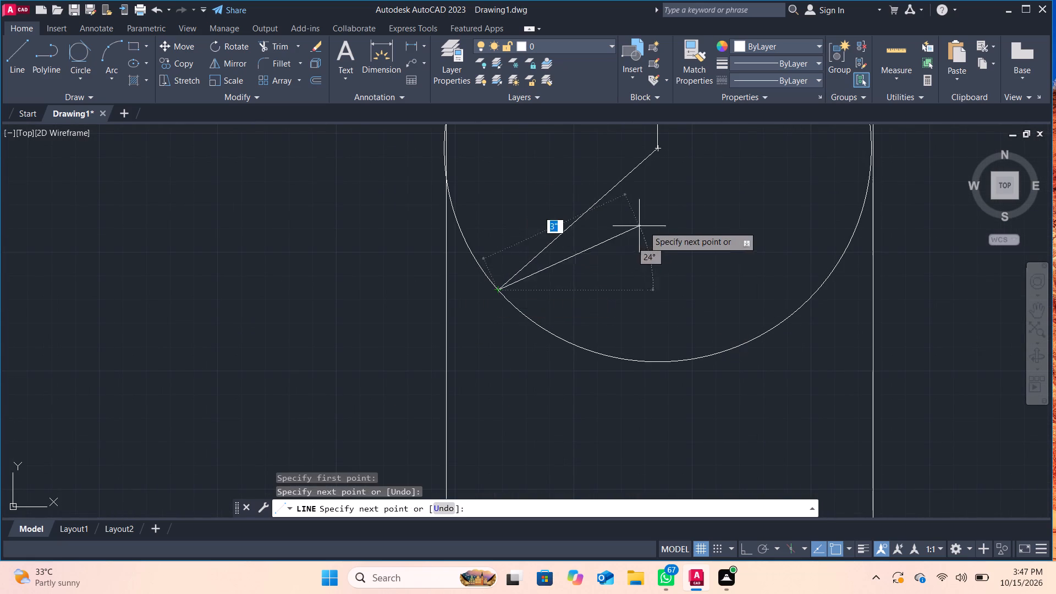
key(Return)
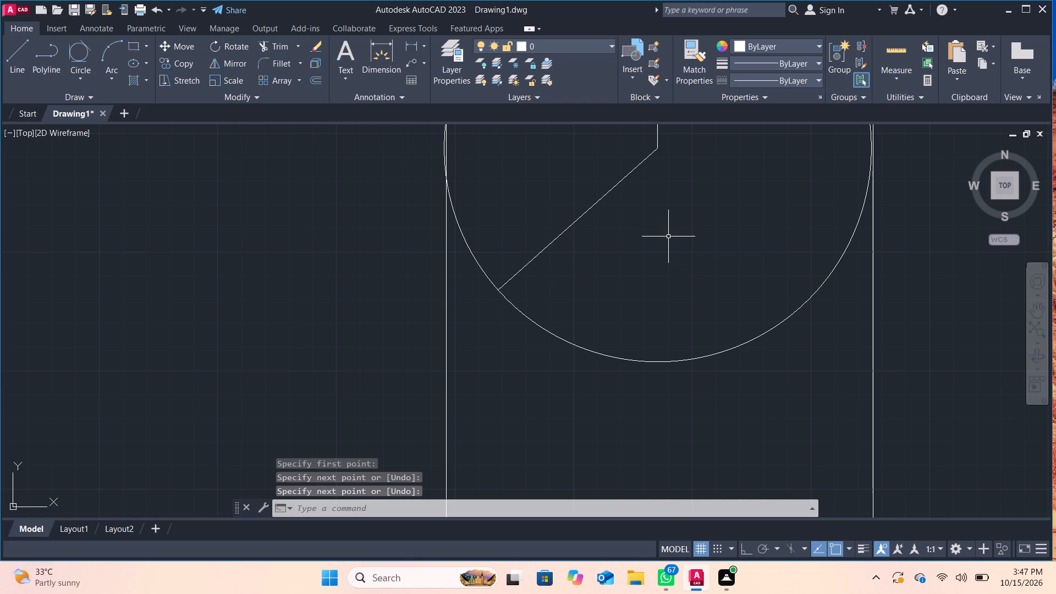
middle_drag(668, 237, 446, 323)
scroll(668, 237, down, 1)
click(22, 48)
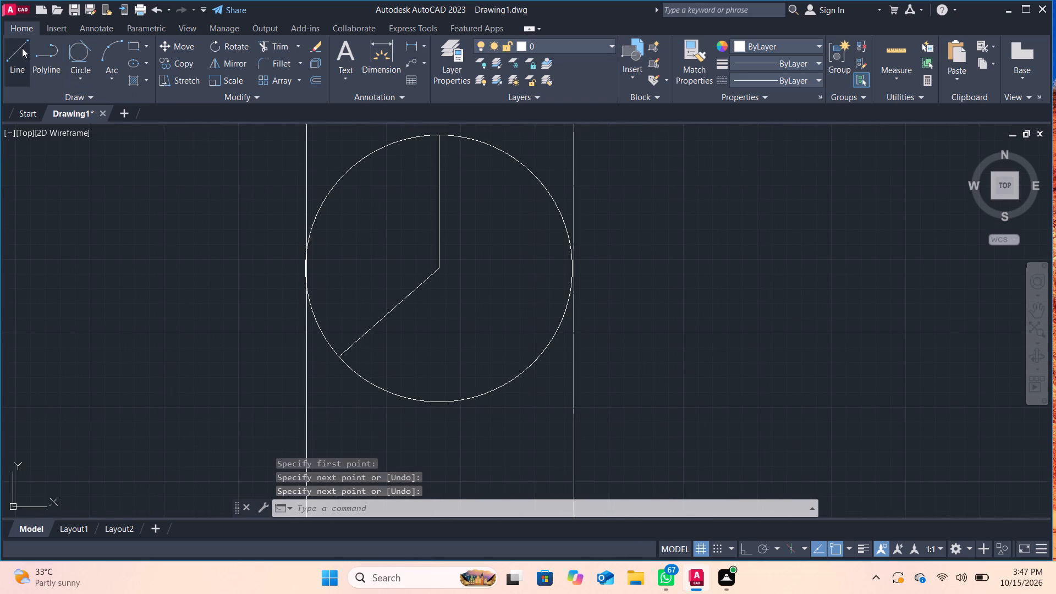
click(442, 267)
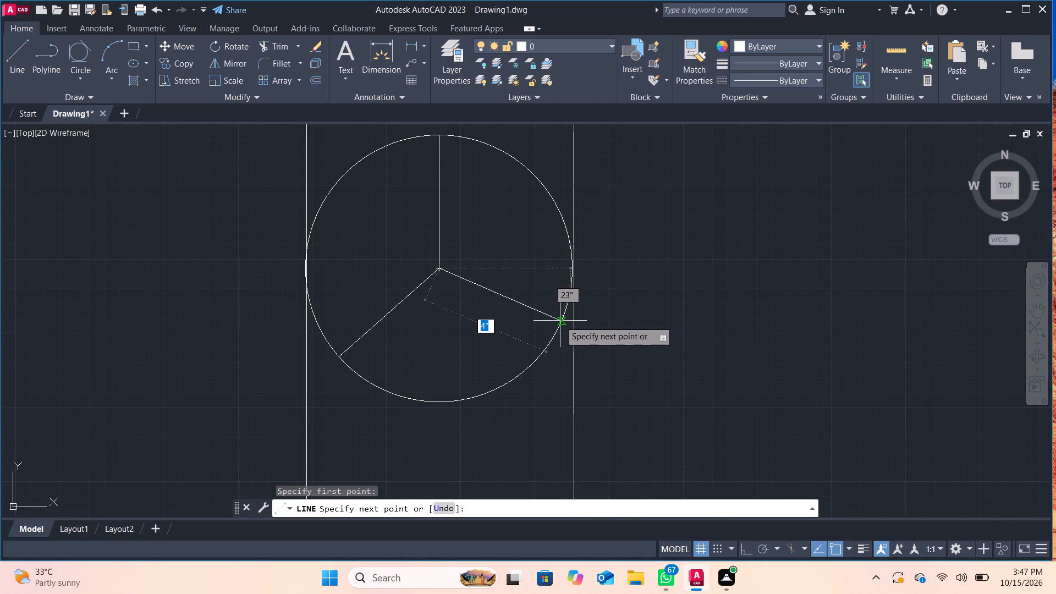
click(560, 321)
key(Return)
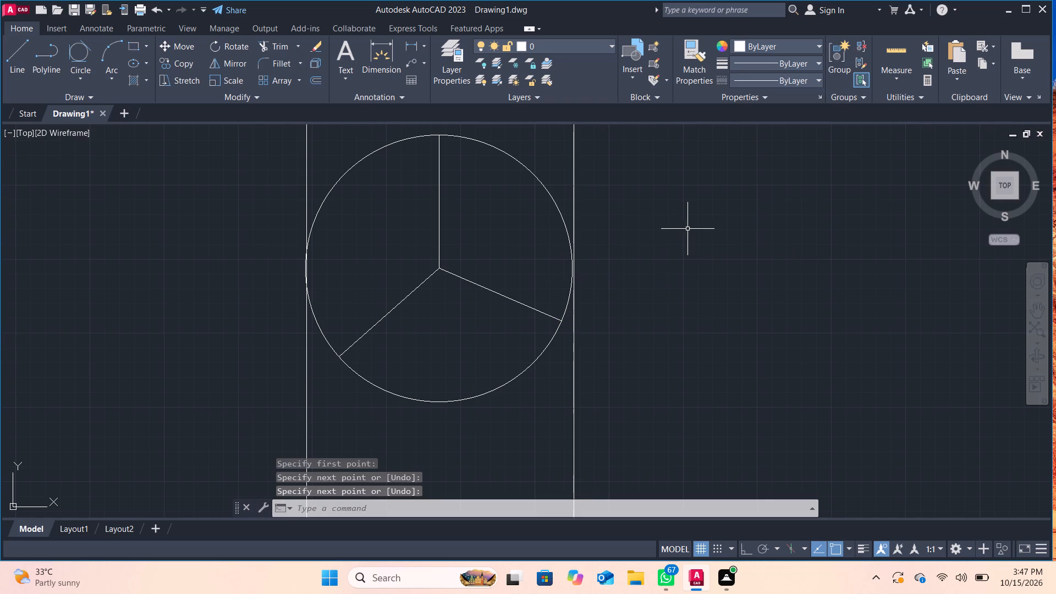
Review the whole floor plan with the added fan symbol, looking closely at the upper rooms.
scroll(691, 237, down, 5)
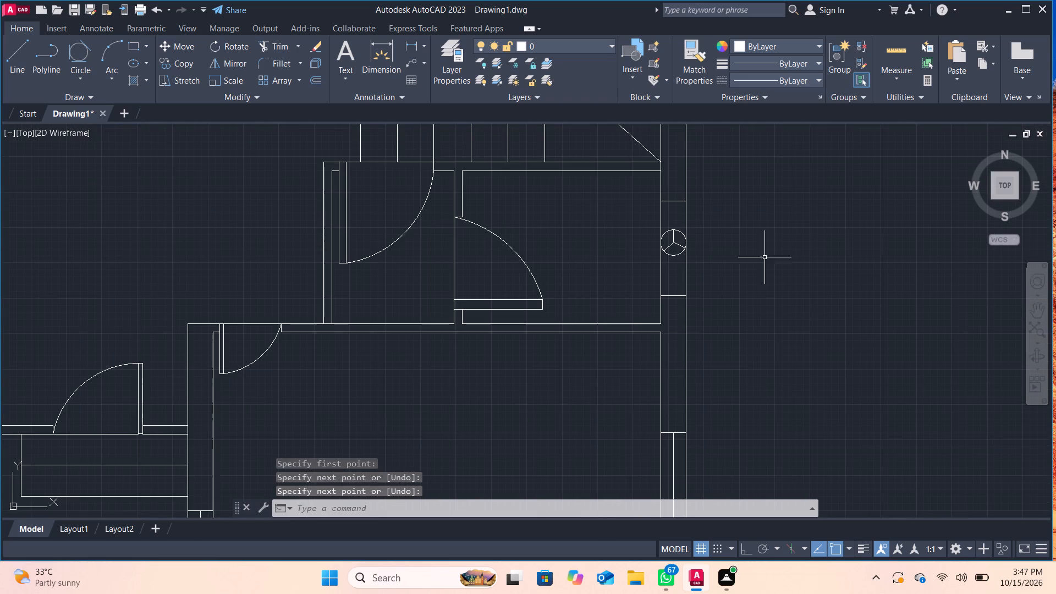
middle_drag(769, 258, 795, 352)
scroll(795, 353, down, 3)
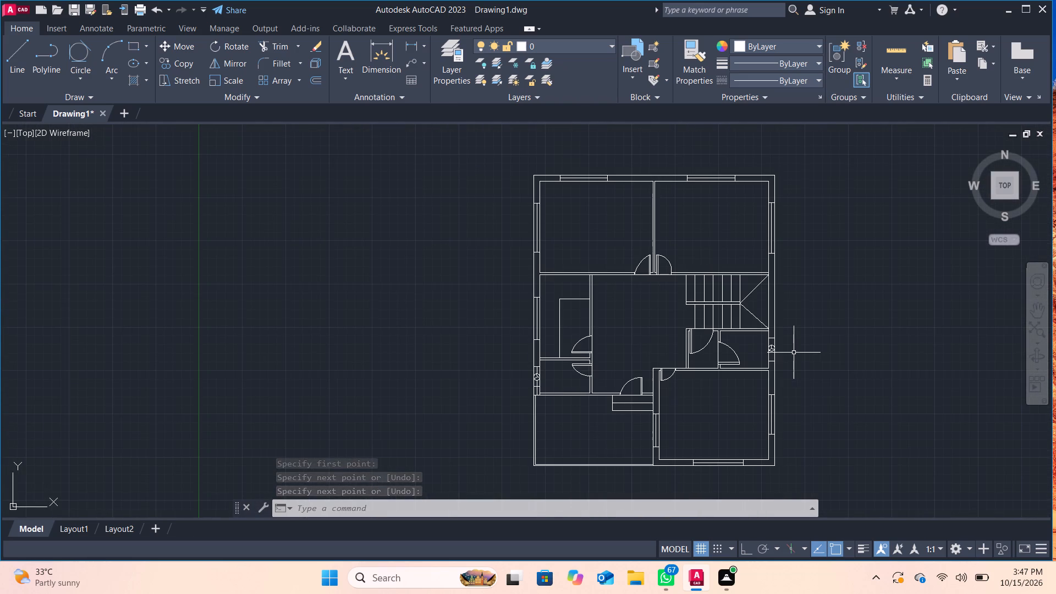
middle_drag(794, 353, 788, 378)
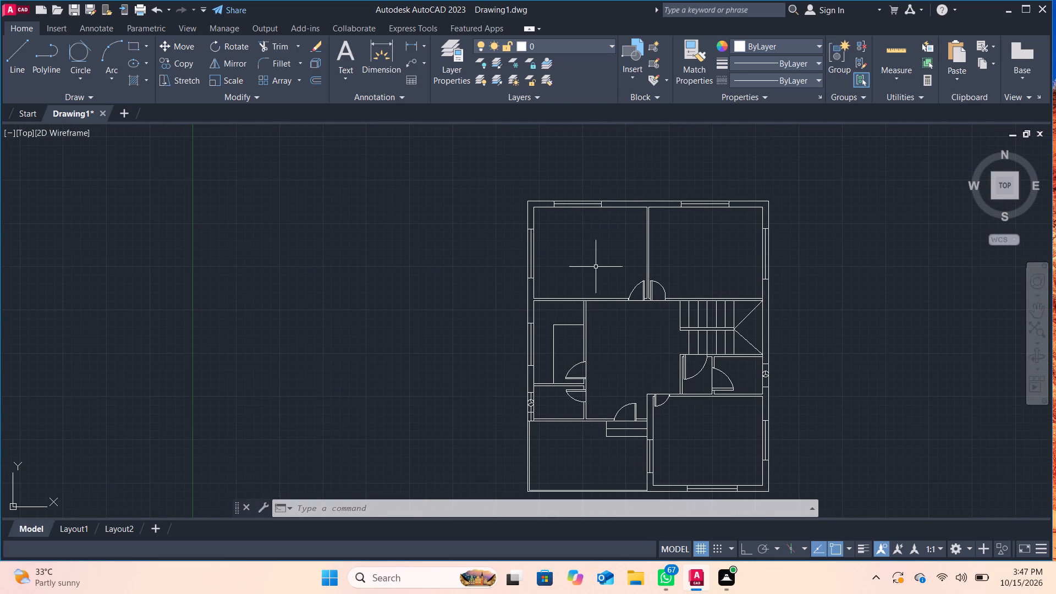
middle_drag(596, 265, 598, 304)
scroll(599, 304, up, 2)
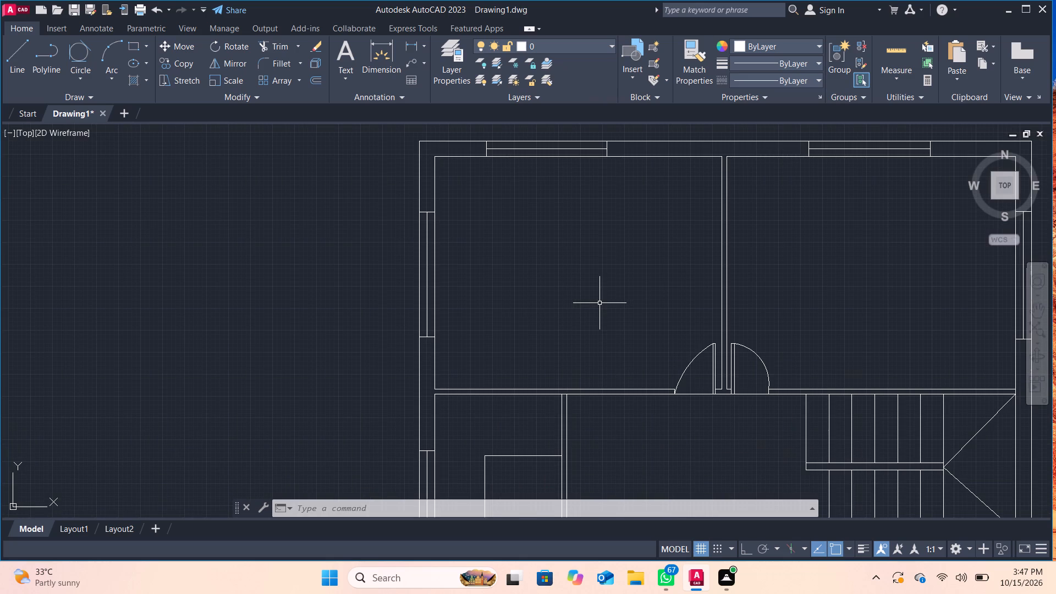
scroll(599, 303, down, 1)
middle_drag(619, 289, 619, 295)
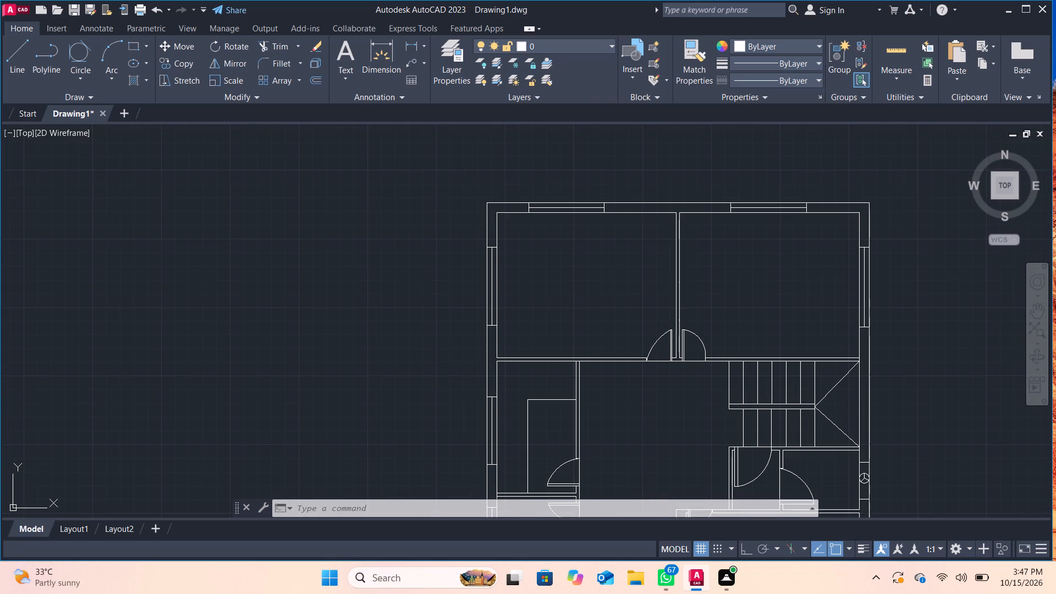
Examine the whole floor plan, checking the upper rooms, the central hall, the lower rooms and the wall junctions.
middle_drag(619, 295, 615, 313)
scroll(615, 312, up, 1)
scroll(637, 320, down, 1)
middle_drag(637, 320, 630, 332)
scroll(630, 332, up, 2)
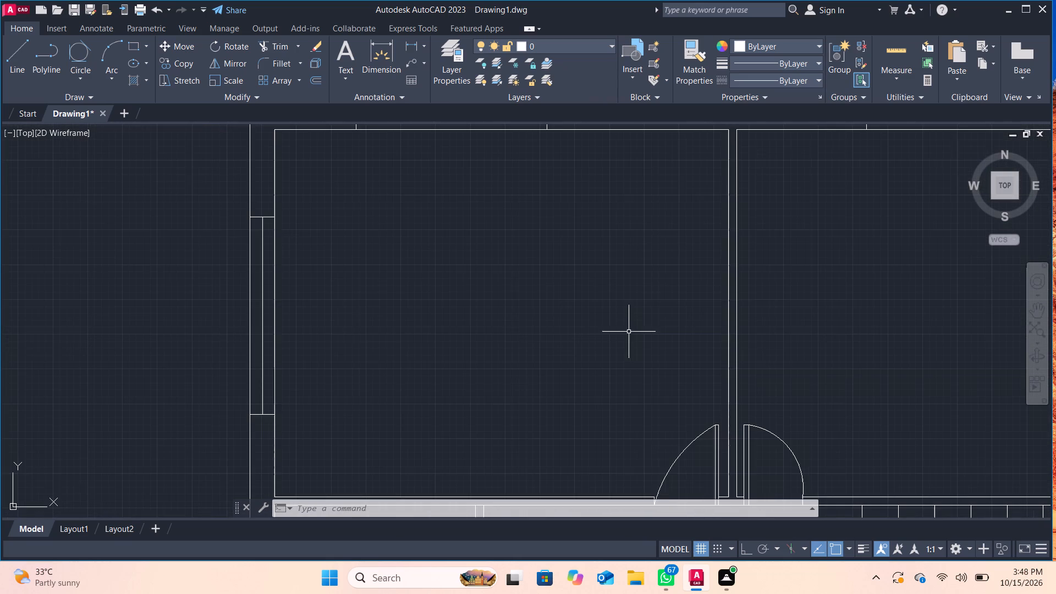
scroll(625, 328, down, 1)
middle_drag(622, 306, 612, 265)
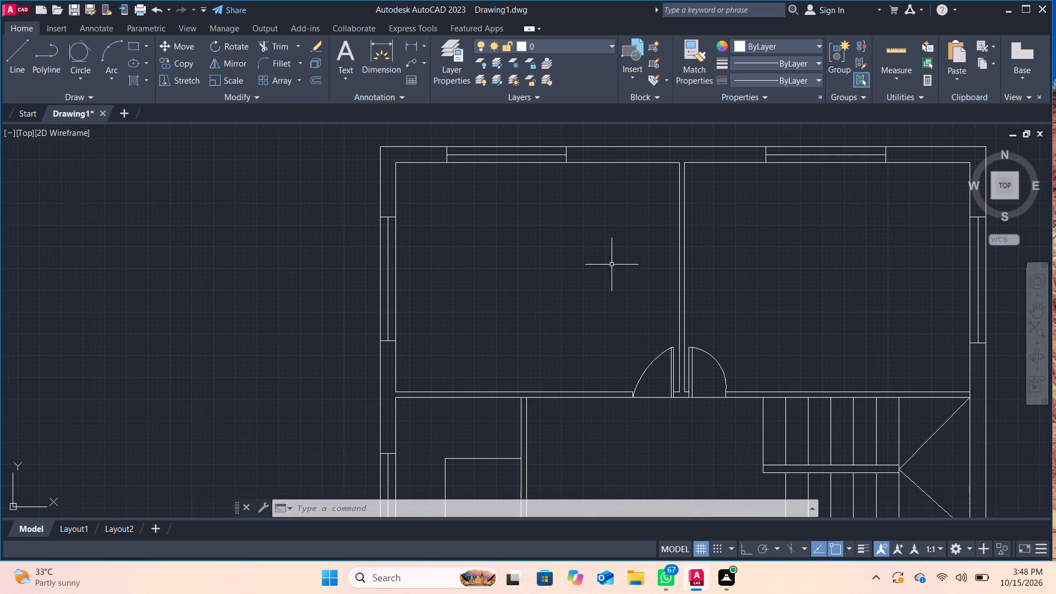
scroll(636, 402, down, 1)
middle_drag(637, 429, 615, 300)
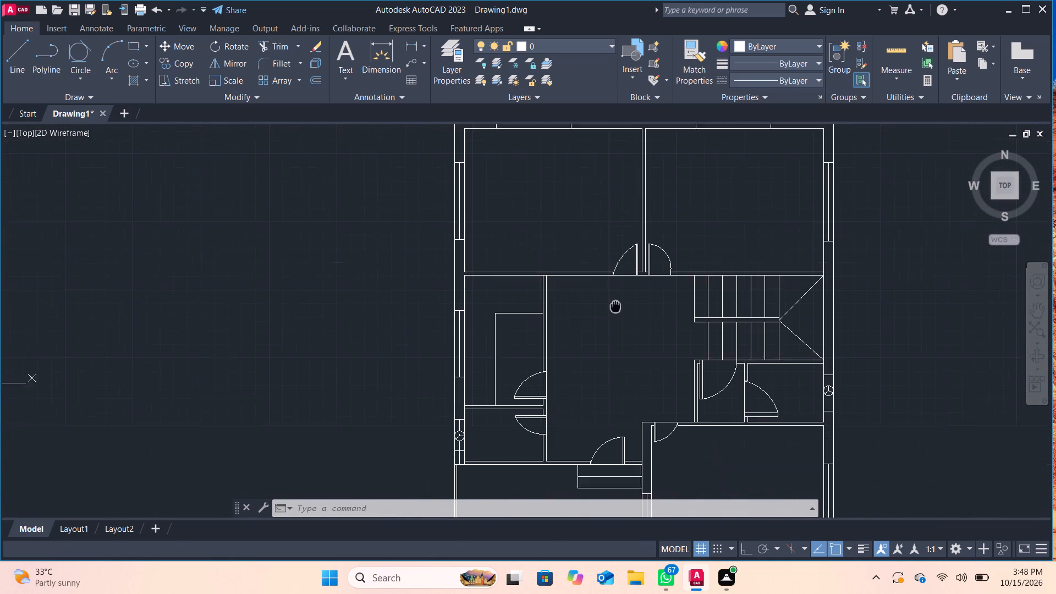
middle_drag(615, 300, 615, 299)
scroll(615, 299, up, 1)
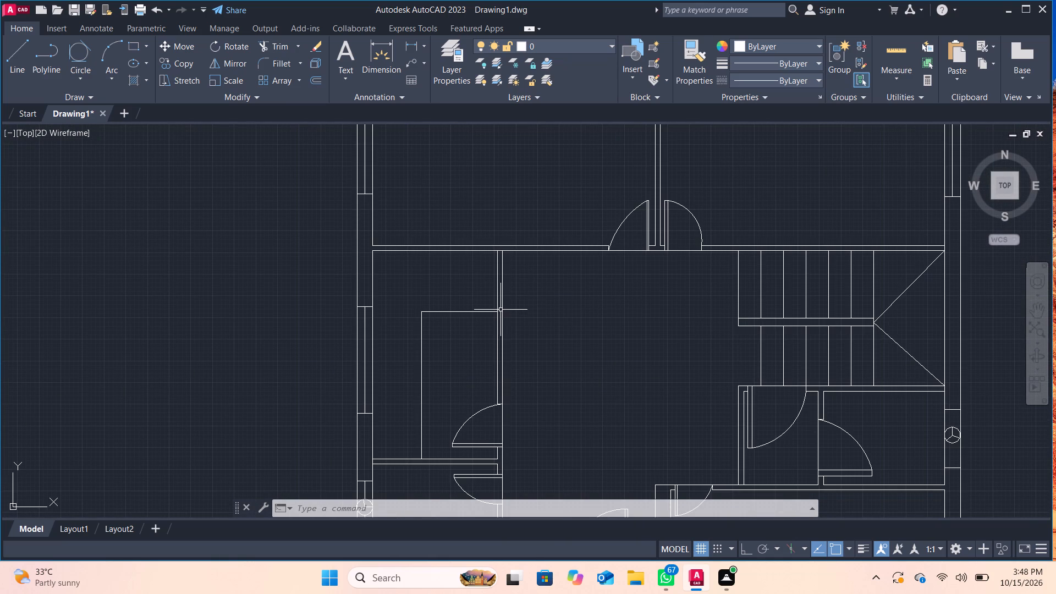
scroll(598, 336, down, 2)
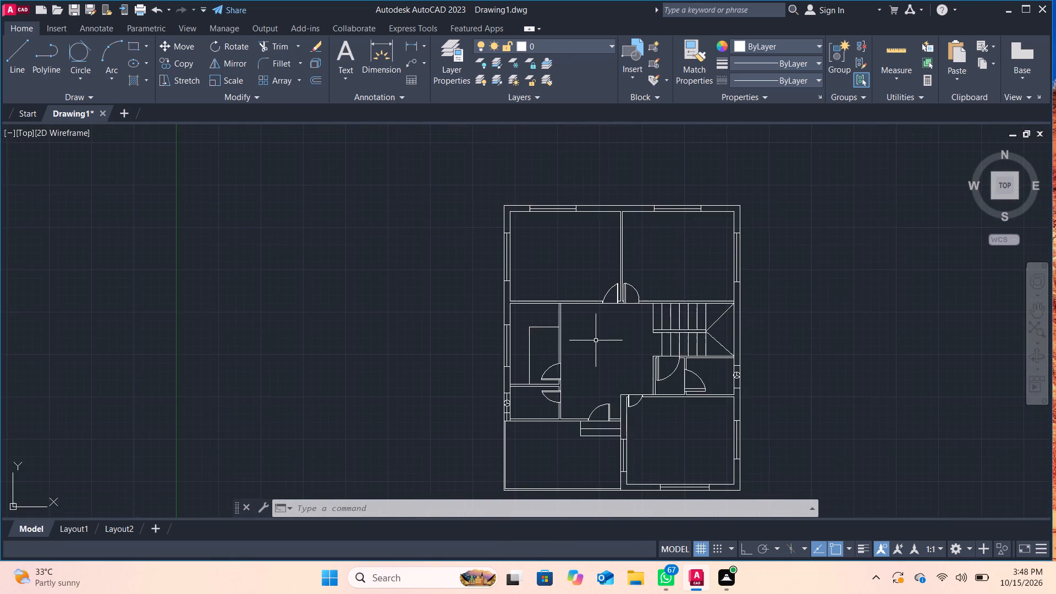
scroll(596, 340, down, 2)
scroll(608, 397, up, 5)
middle_drag(632, 339, 635, 442)
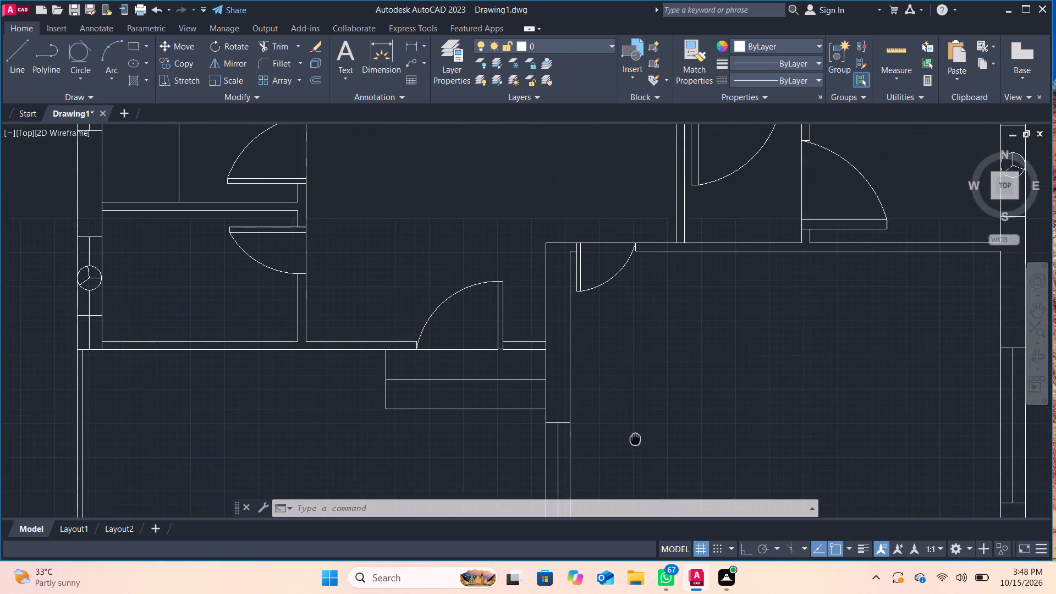
middle_drag(635, 442, 636, 442)
scroll(642, 333, down, 1)
middle_drag(642, 338, 642, 434)
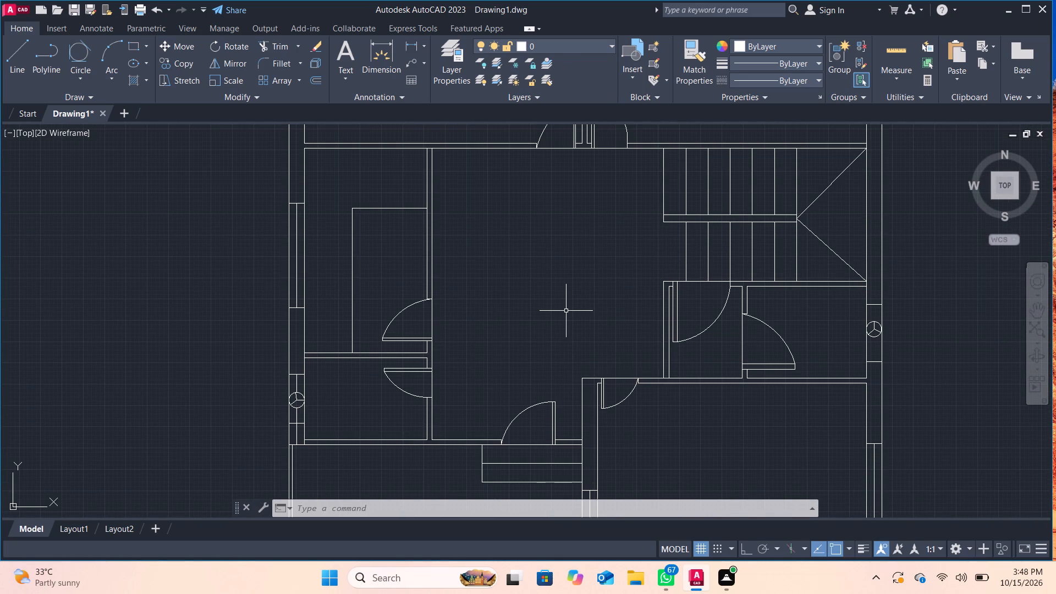
scroll(566, 311, up, 1)
scroll(566, 311, down, 3)
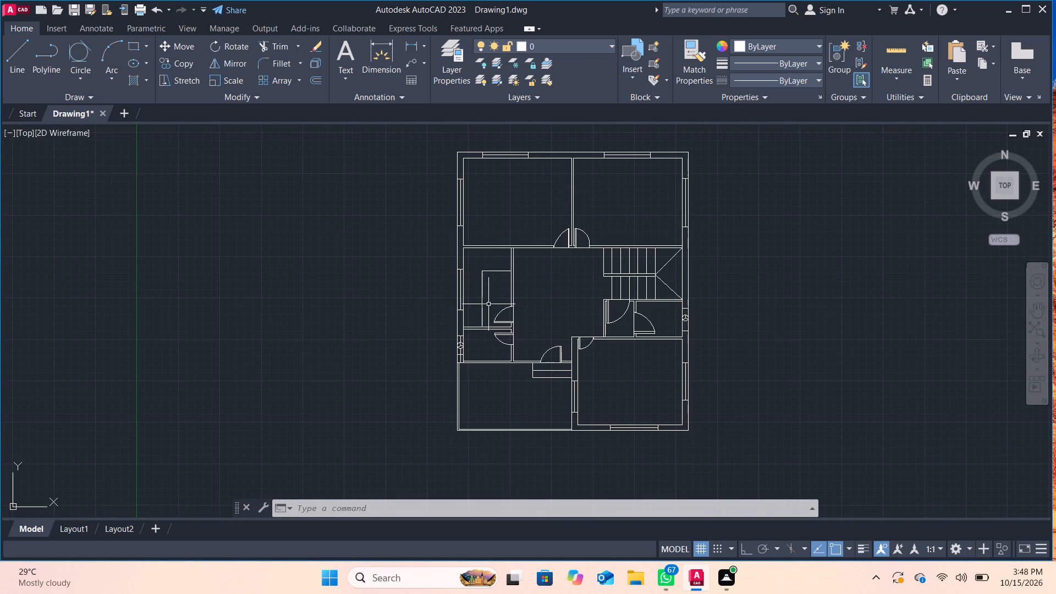
middle_drag(548, 232, 551, 263)
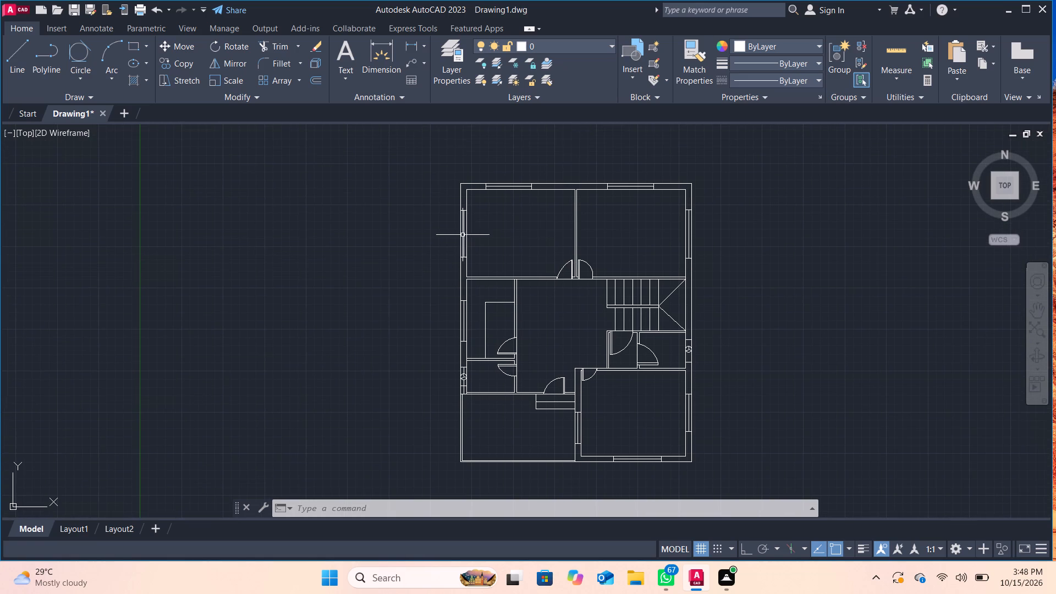
scroll(537, 261, up, 3)
scroll(535, 252, down, 1)
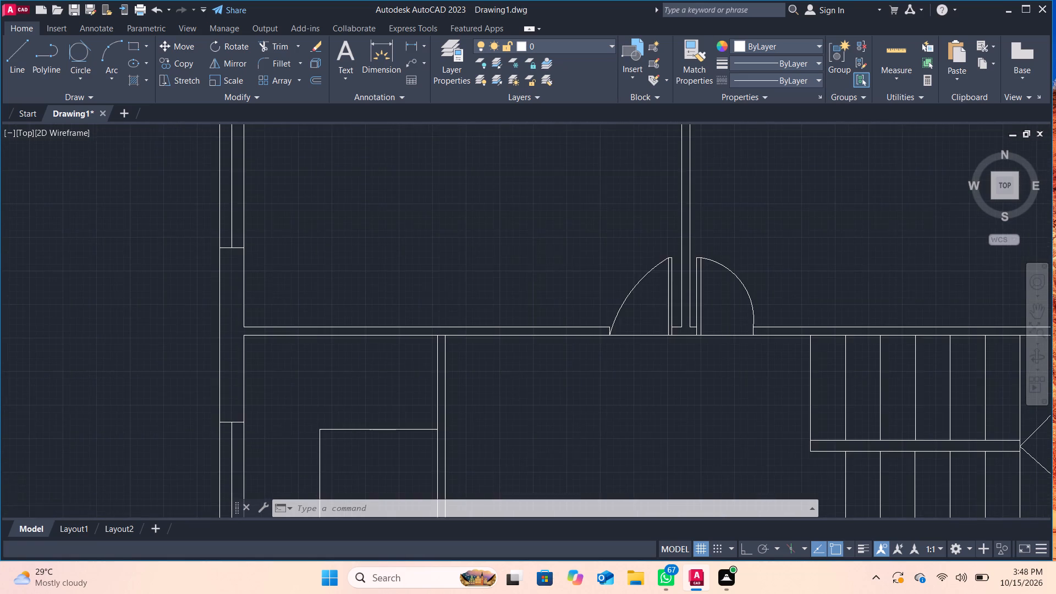
scroll(535, 252, down, 1)
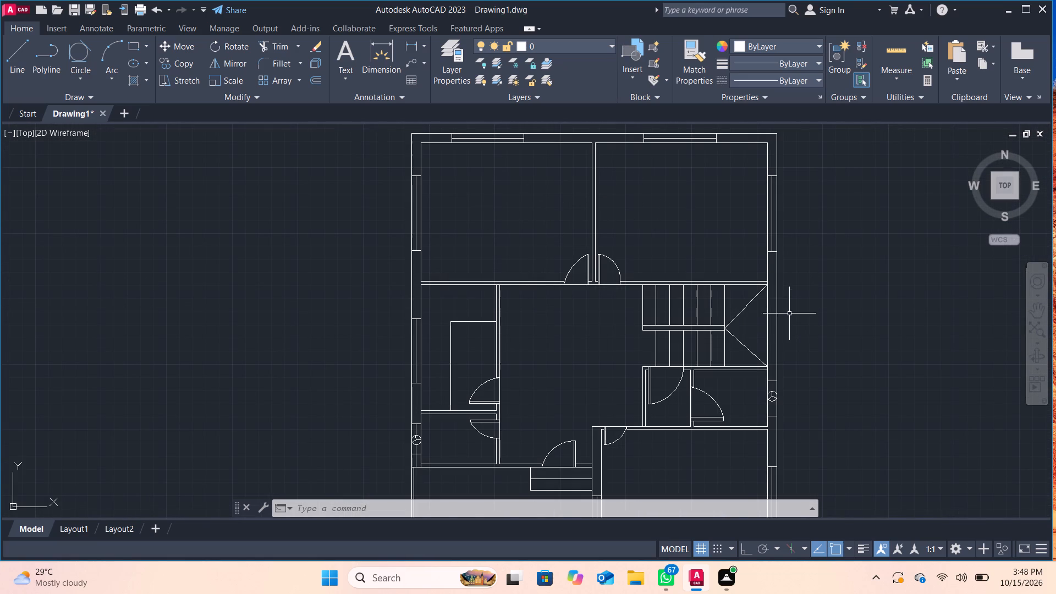
Trim the east exterior wall's inner line where the interior walls above and below the staircase meet it.
scroll(789, 312, up, 3)
middle_drag(785, 307, 799, 442)
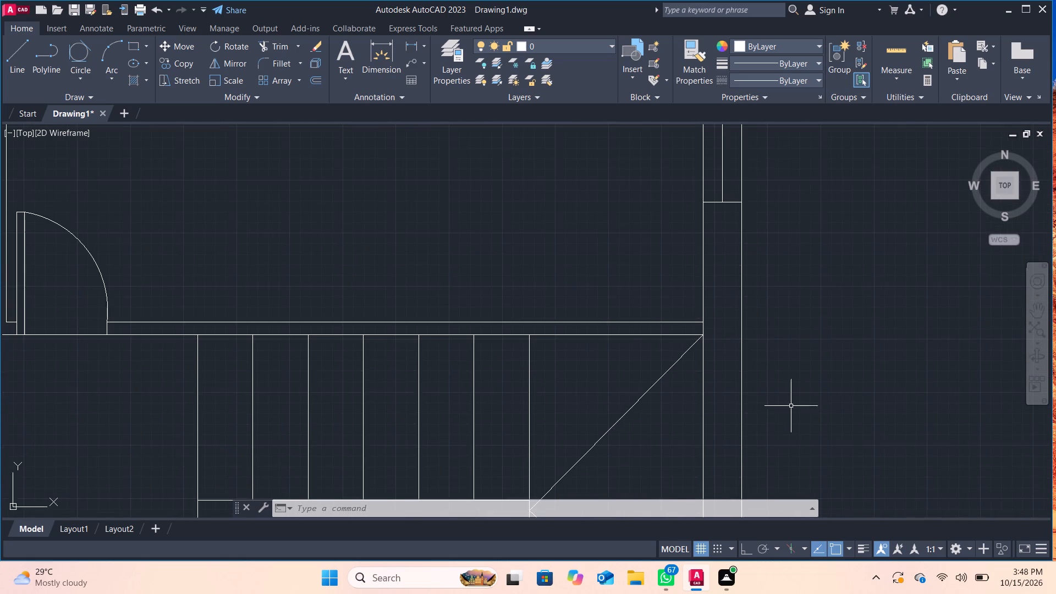
scroll(791, 392, up, 1)
click(268, 43)
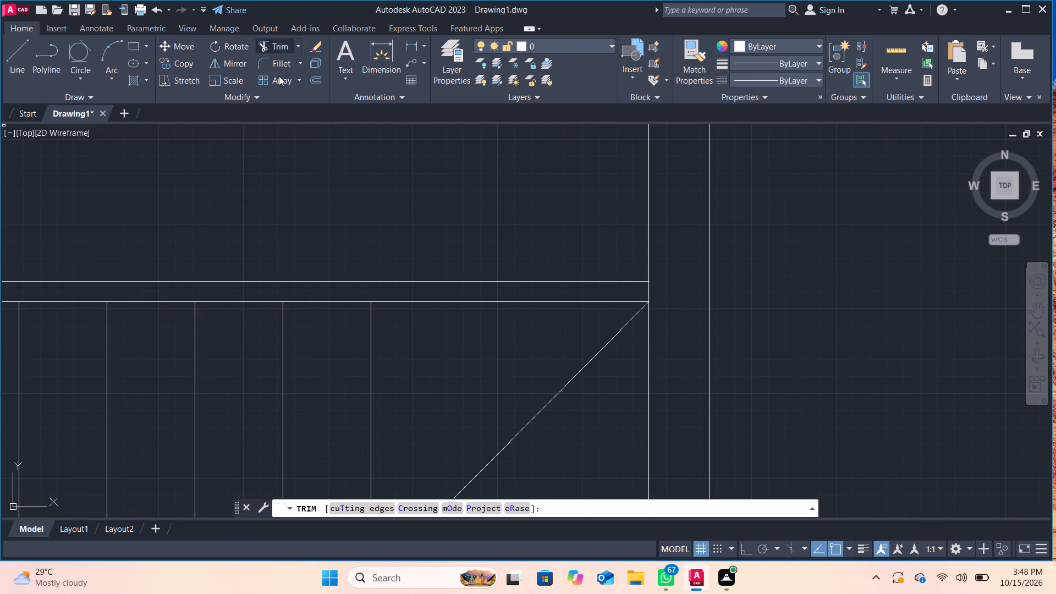
click(648, 293)
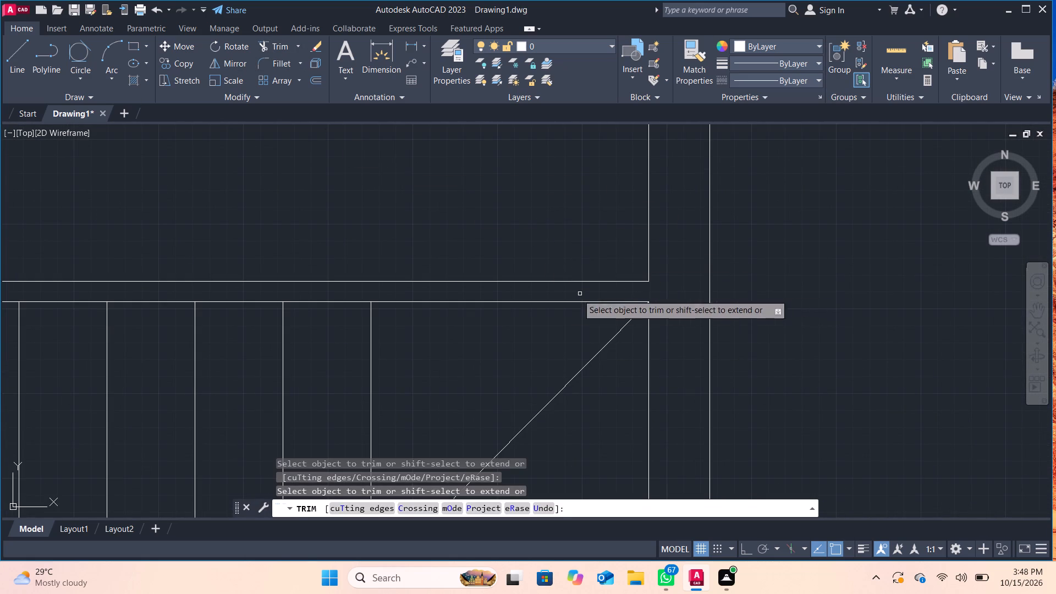
scroll(557, 305, down, 3)
middle_drag(537, 335, 548, 209)
scroll(585, 362, up, 3)
click(567, 191)
scroll(424, 273, down, 1)
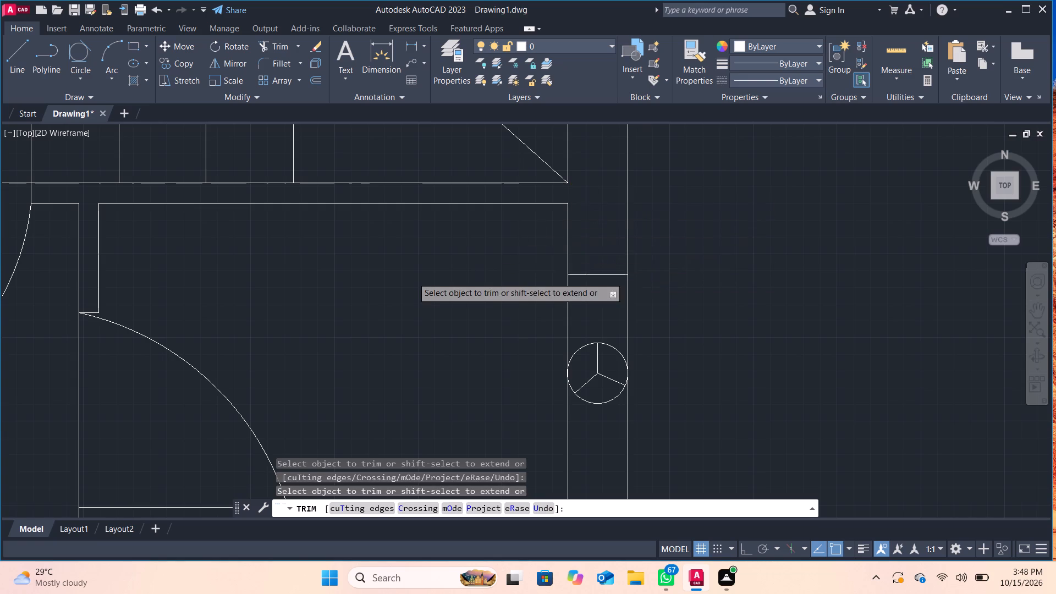
Check the remaining wall junctions across the lower and upper rooms for lines that still need trimming, and end the Trim command.
scroll(410, 278, down, 1)
middle_drag(379, 283, 712, 264)
scroll(513, 334, down, 1)
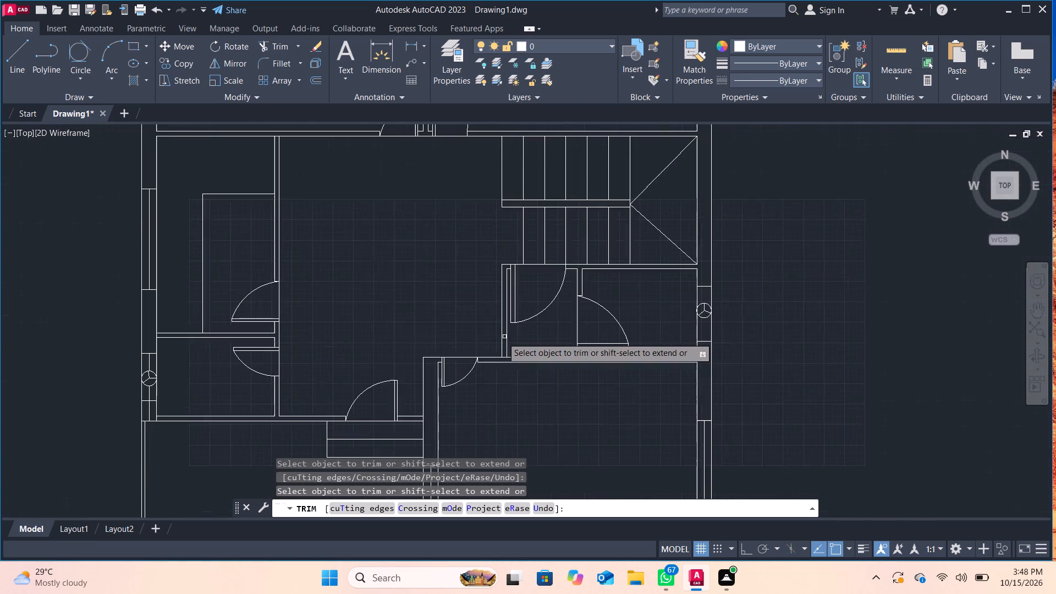
scroll(395, 318, down, 1)
scroll(231, 341, up, 3)
scroll(239, 341, down, 2)
middle_drag(335, 370, 339, 277)
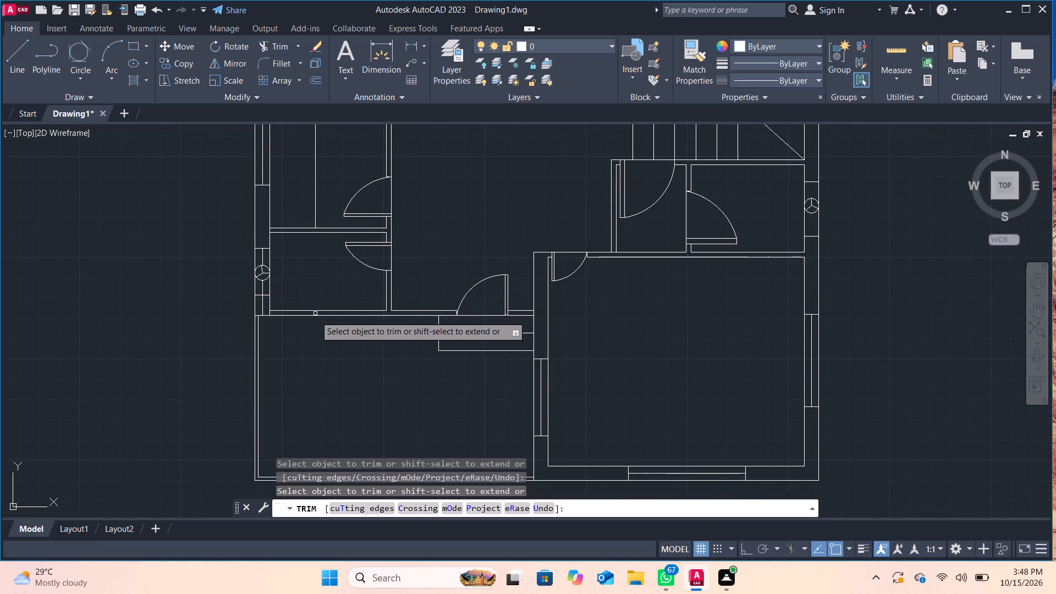
scroll(311, 324, up, 2)
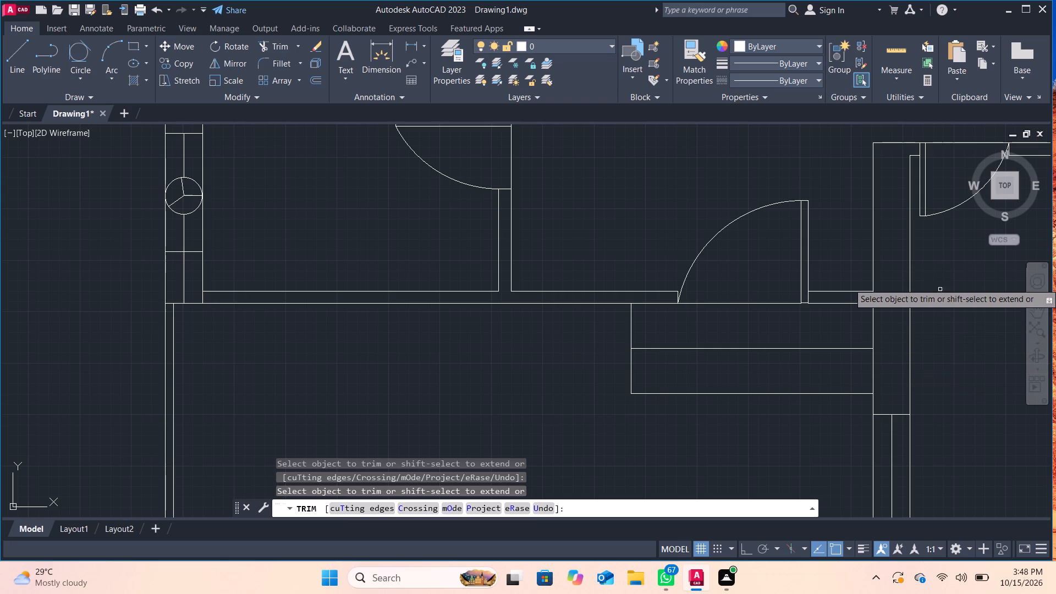
middle_drag(793, 264, 744, 264)
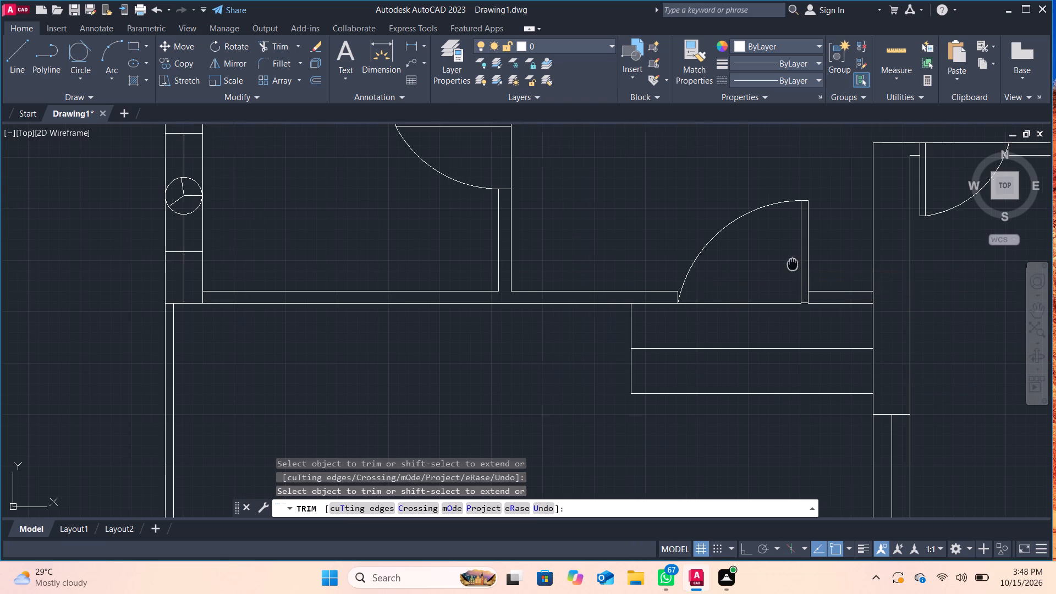
middle_drag(744, 264, 526, 256)
scroll(812, 284, down, 2)
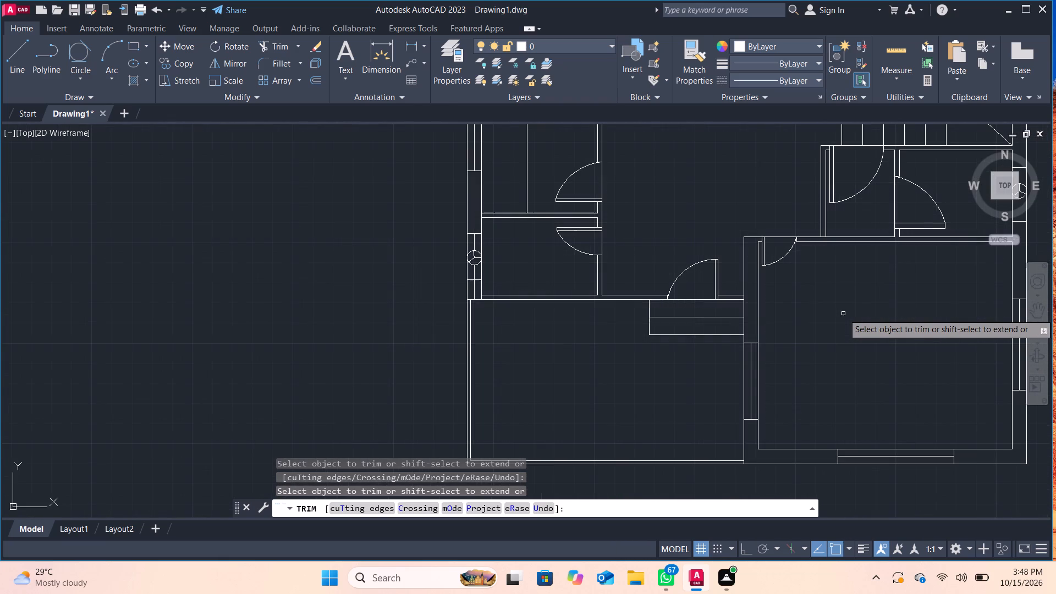
middle_drag(861, 276, 512, 261)
scroll(544, 262, down, 1)
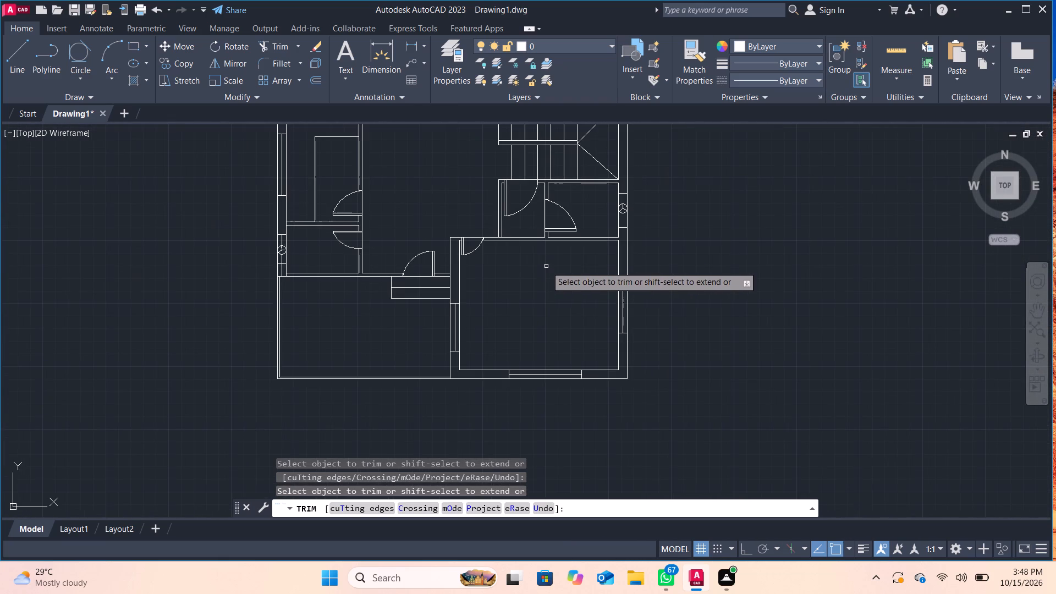
middle_drag(546, 266, 550, 341)
middle_drag(427, 224, 467, 343)
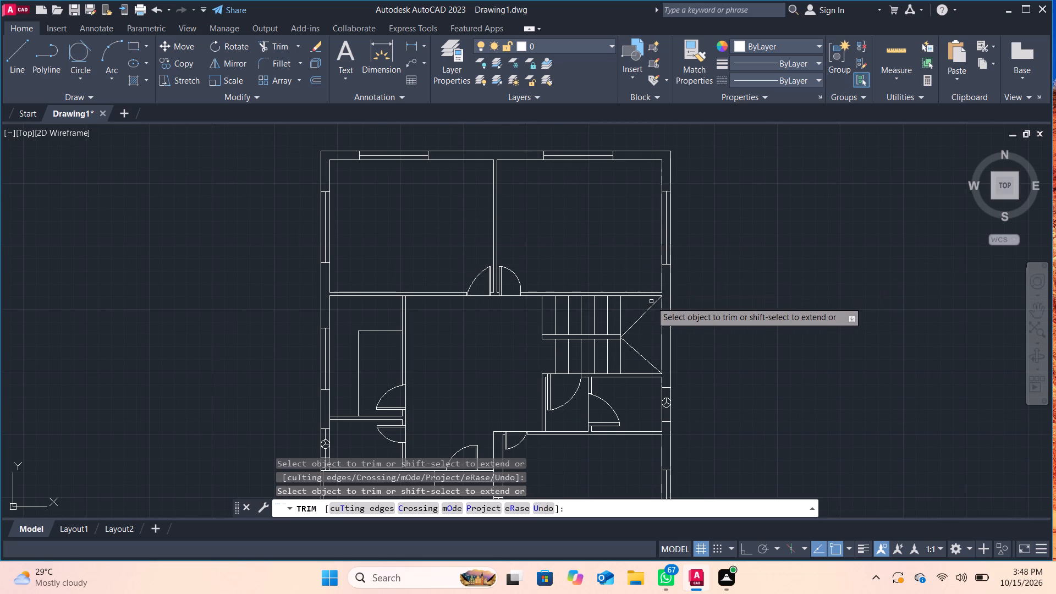
scroll(651, 301, down, 1)
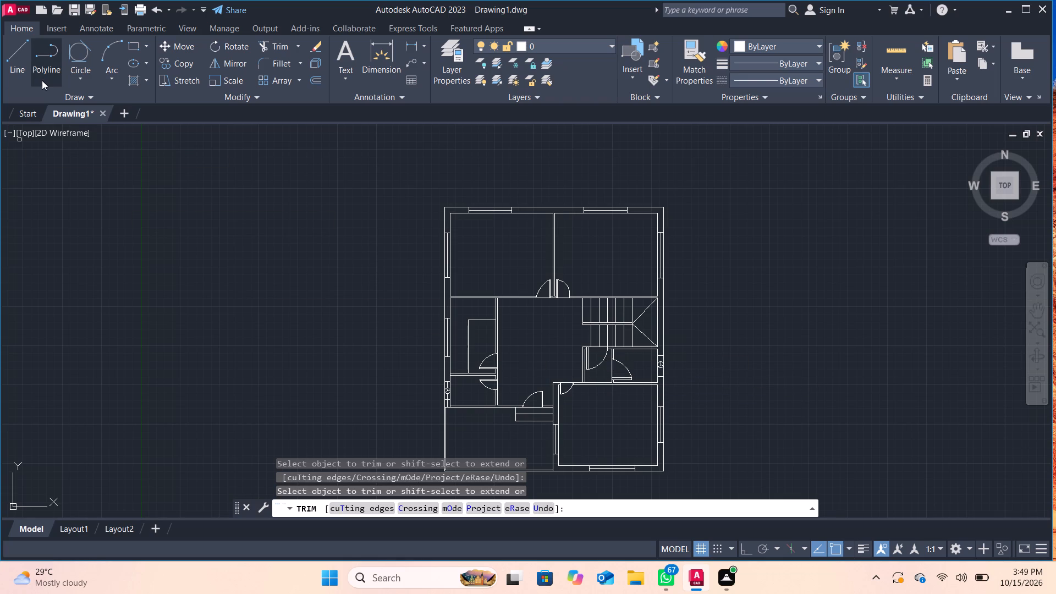
key(Escape)
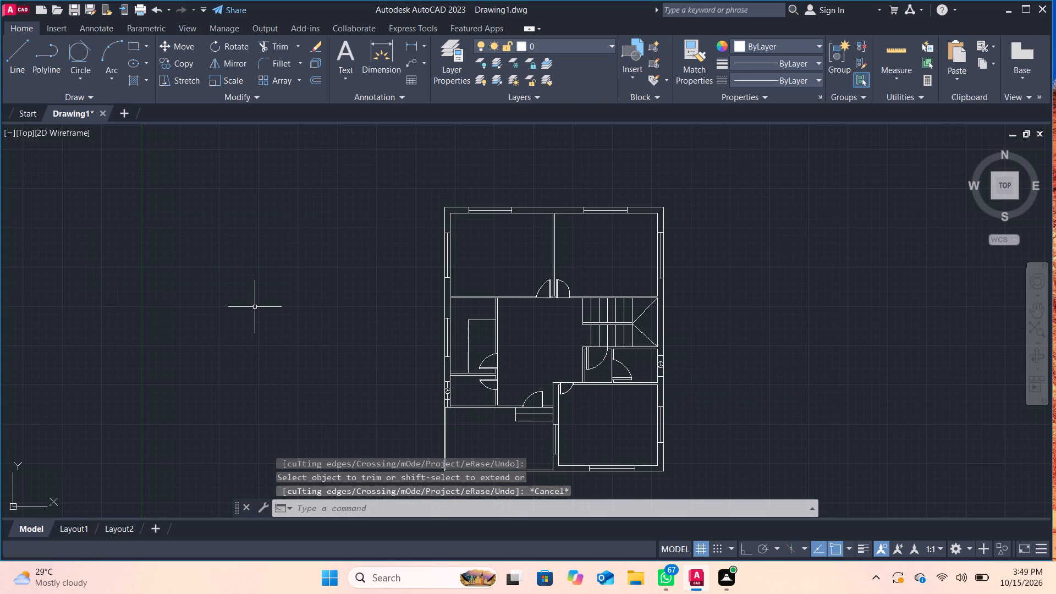
Insert three Bed - Queen blocks from DesignCenter's Home - Space Planner.dwg into the empty area east of the floor plan.
key(ctrl+2)
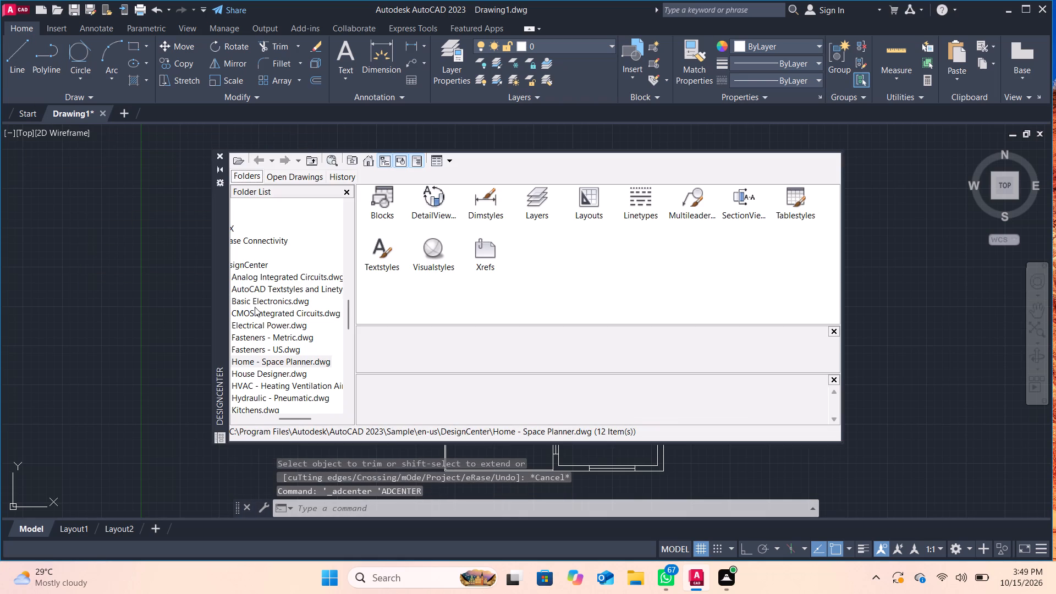
click(384, 205)
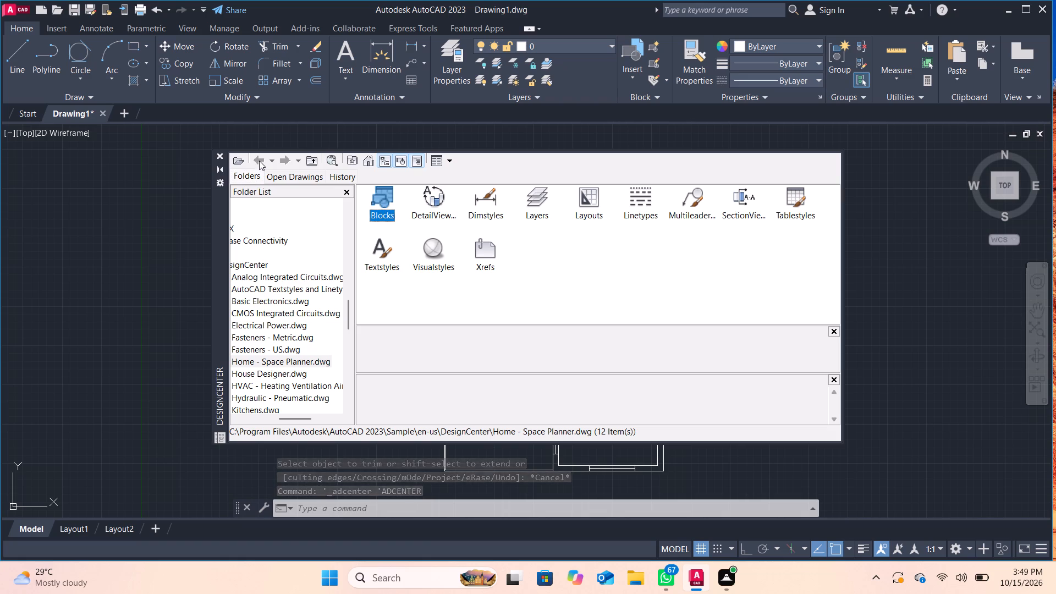
double_click(383, 201)
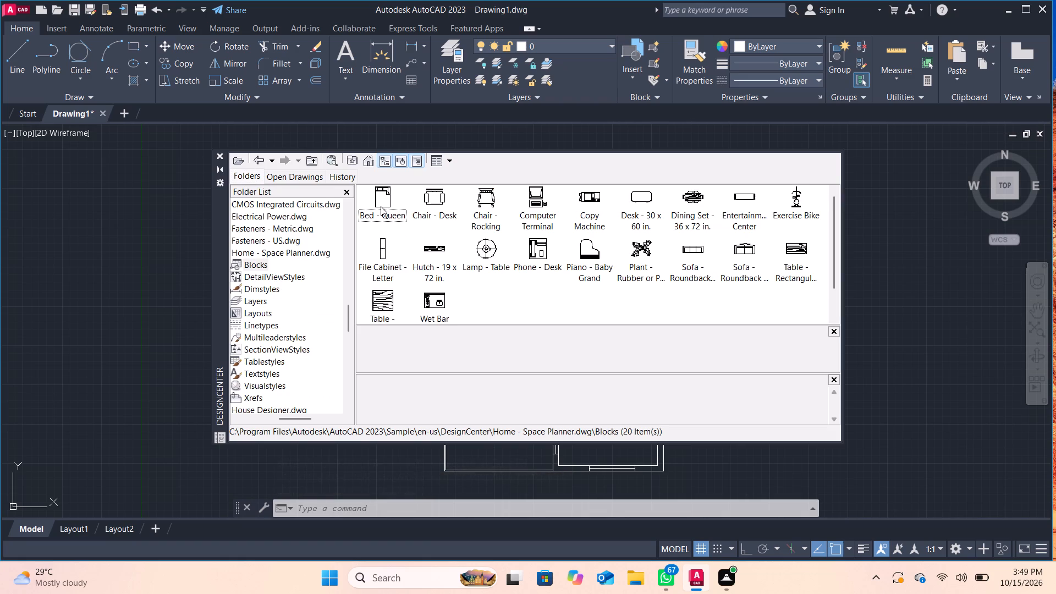
drag(381, 205, 916, 251)
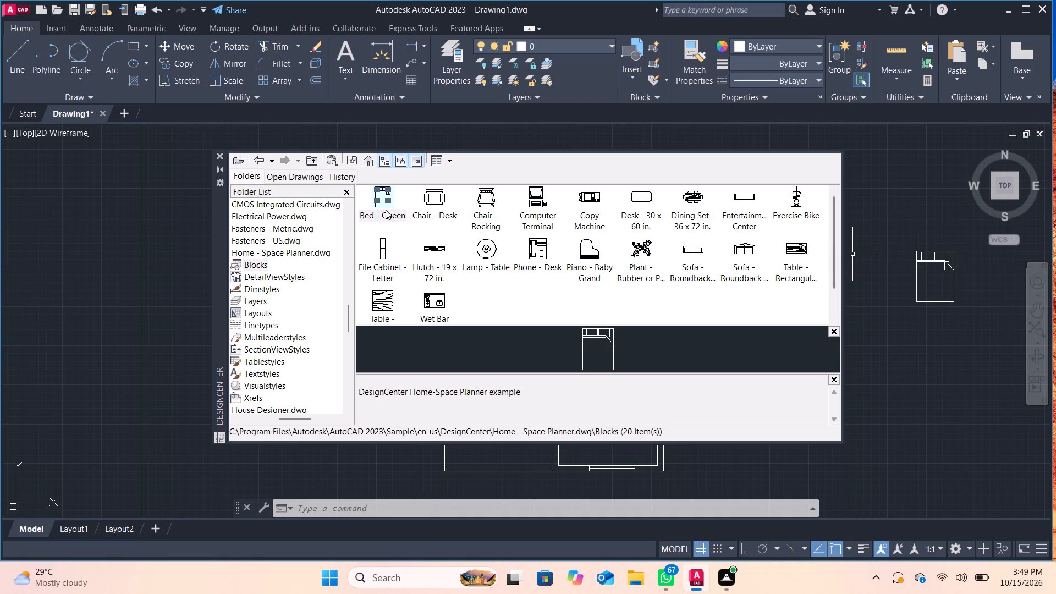
drag(381, 203, 908, 186)
drag(373, 196, 932, 339)
drag(932, 339, 928, 321)
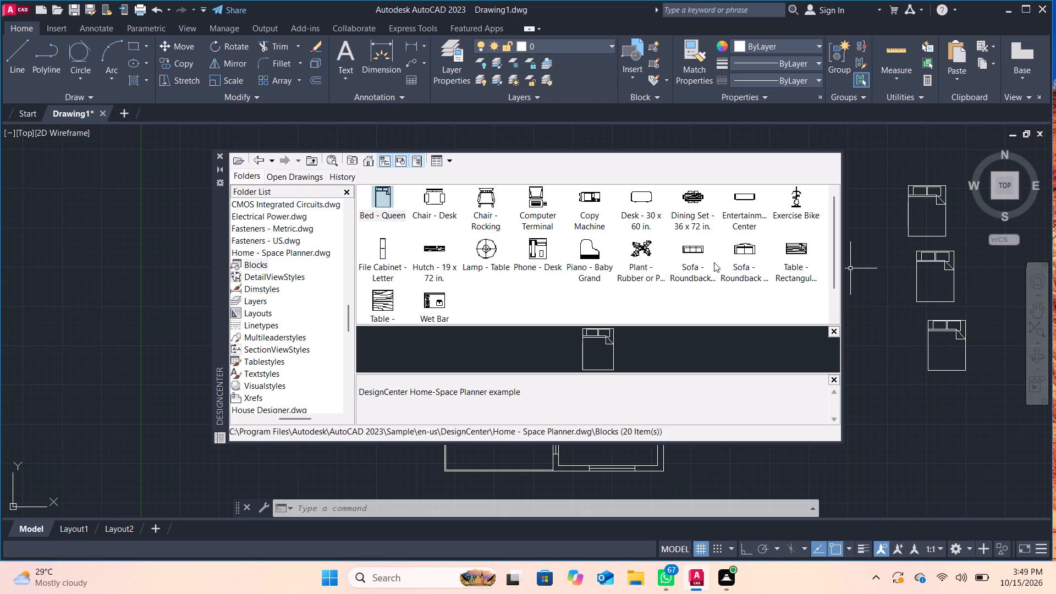
Browse the DesignCenter folder tree for other block libraries, then return to the Home - Space Planner.dwg blocks.
click(257, 155)
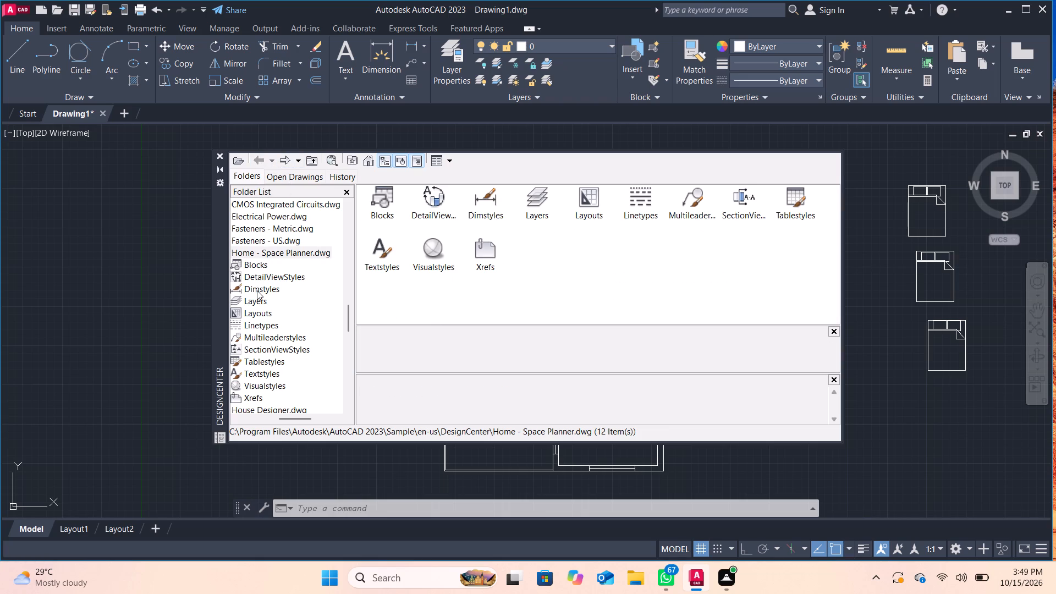
scroll(257, 290, up, 11)
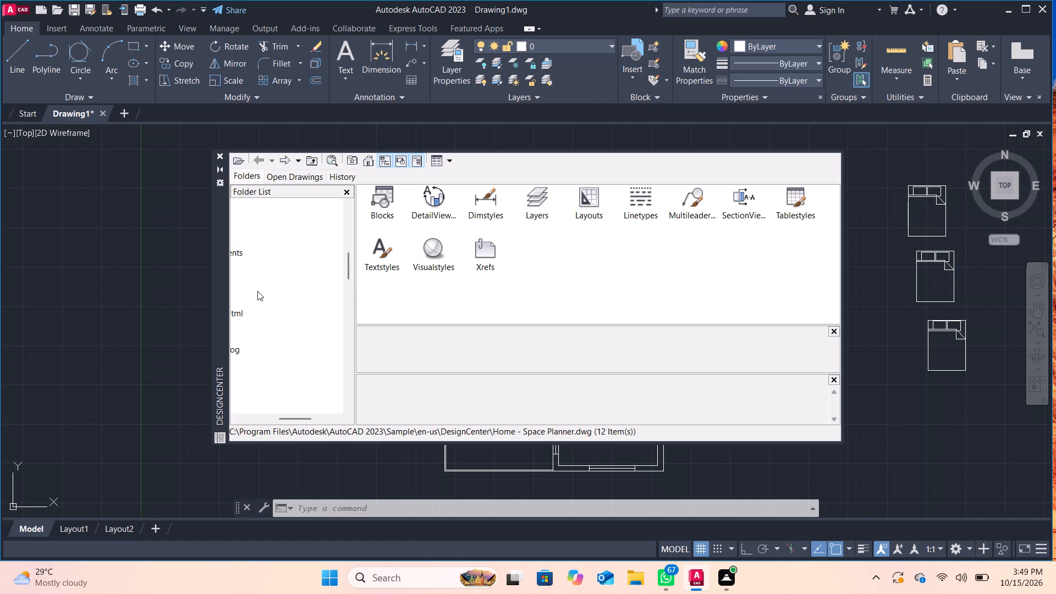
scroll(257, 291, up, 6)
drag(299, 417, 227, 417)
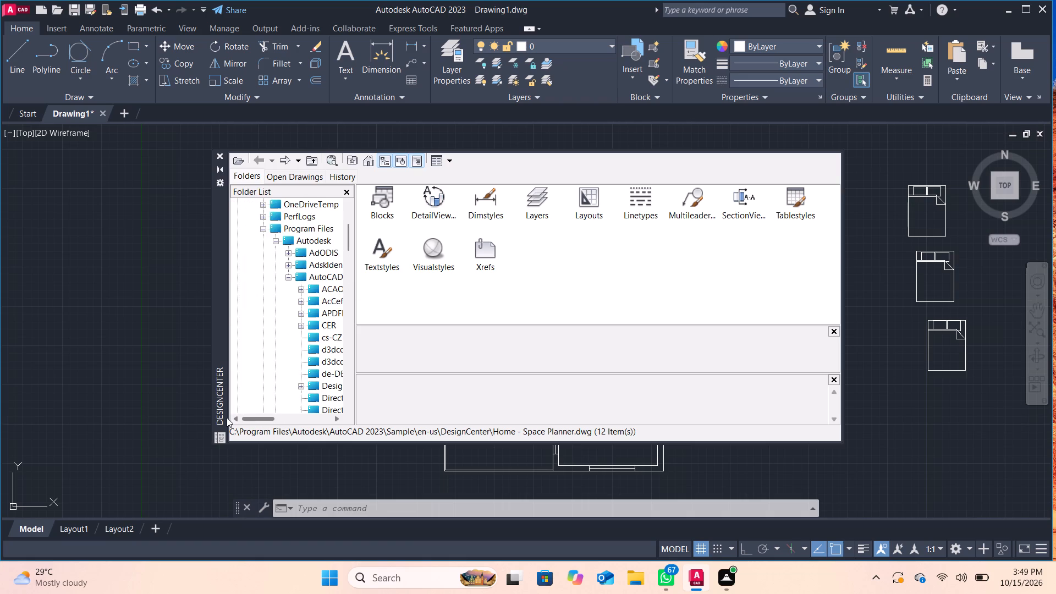
drag(227, 417, 226, 417)
scroll(325, 318, down, 2)
scroll(313, 319, up, 3)
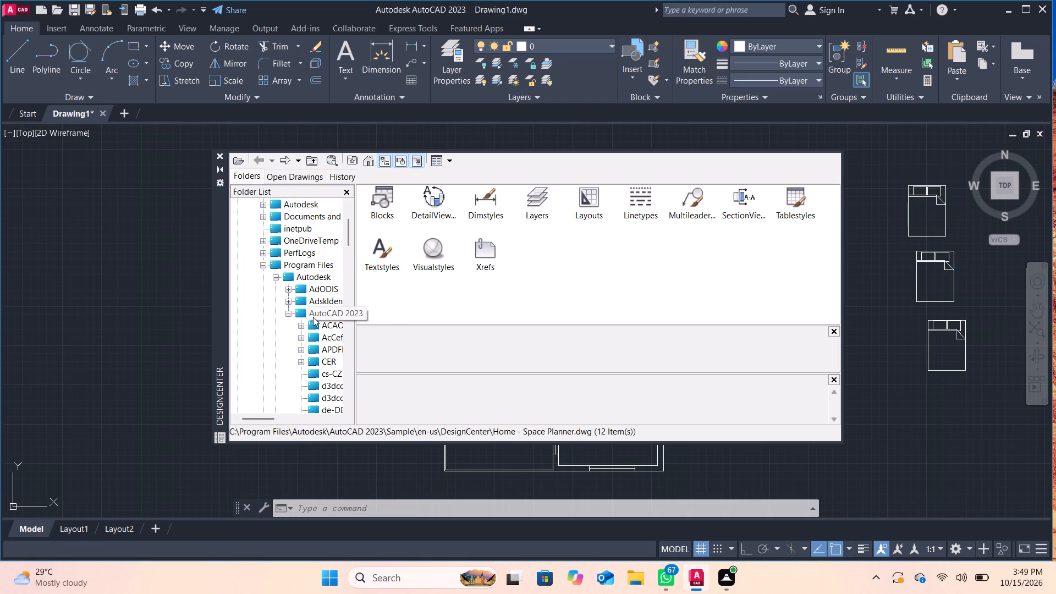
middle_drag(313, 317, 327, 218)
scroll(310, 307, down, 5)
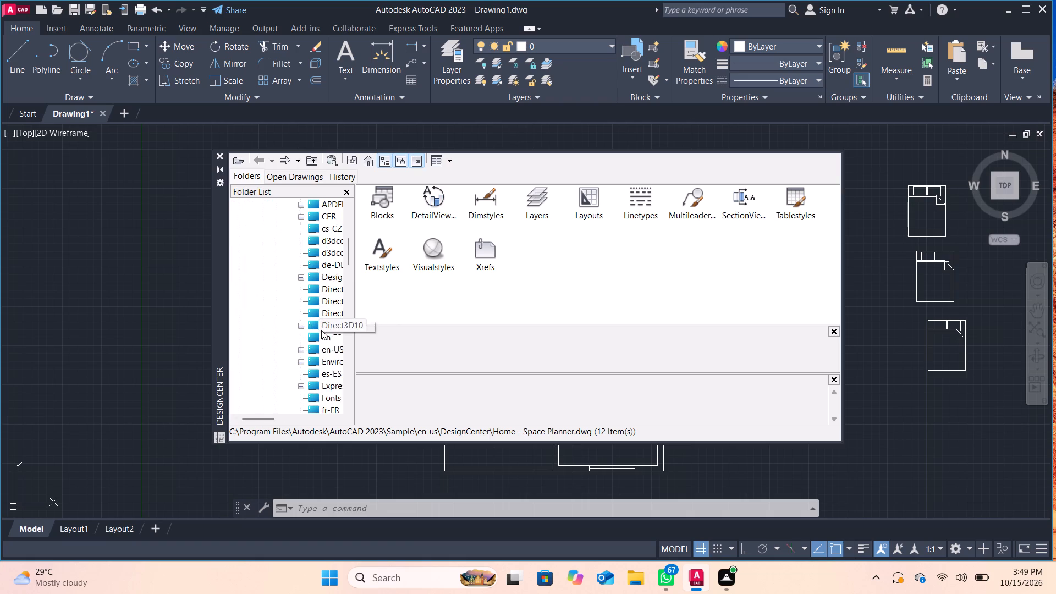
scroll(321, 330, down, 10)
middle_drag(296, 352, 263, 328)
drag(350, 299, 356, 244)
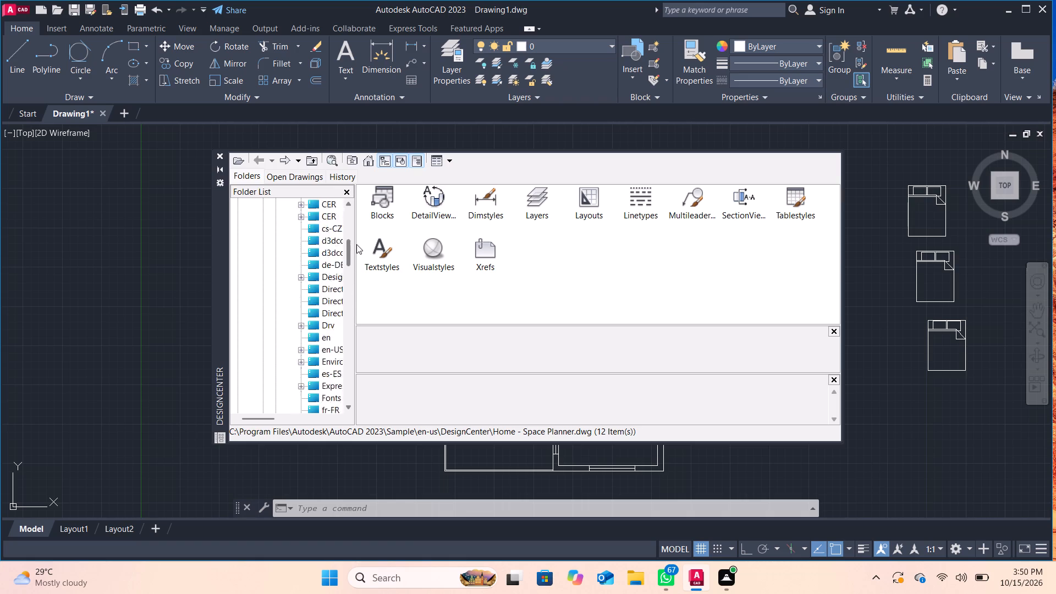
drag(356, 244, 361, 211)
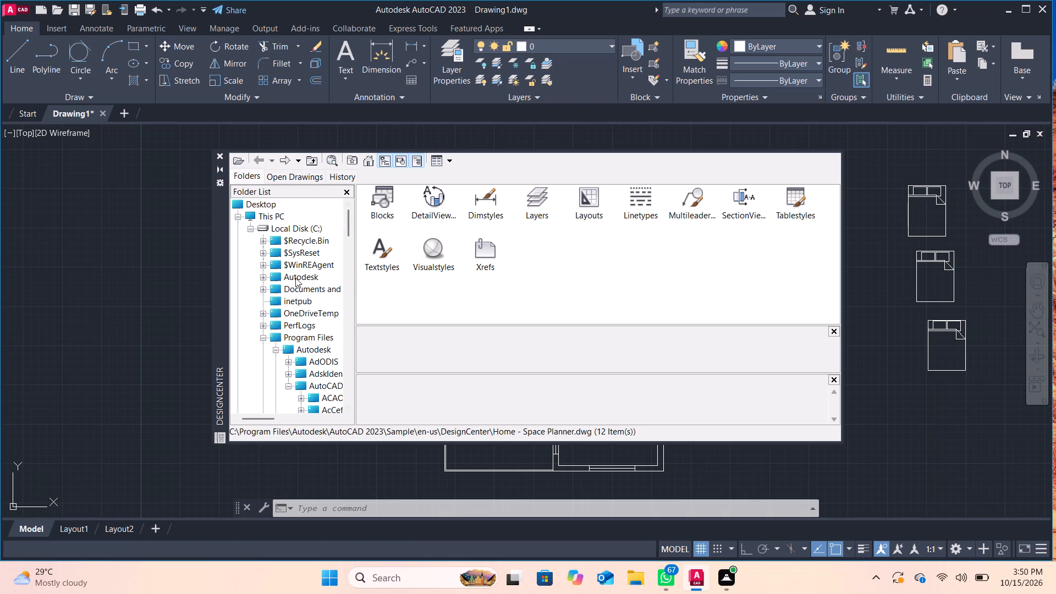
scroll(312, 265, up, 4)
scroll(312, 260, down, 2)
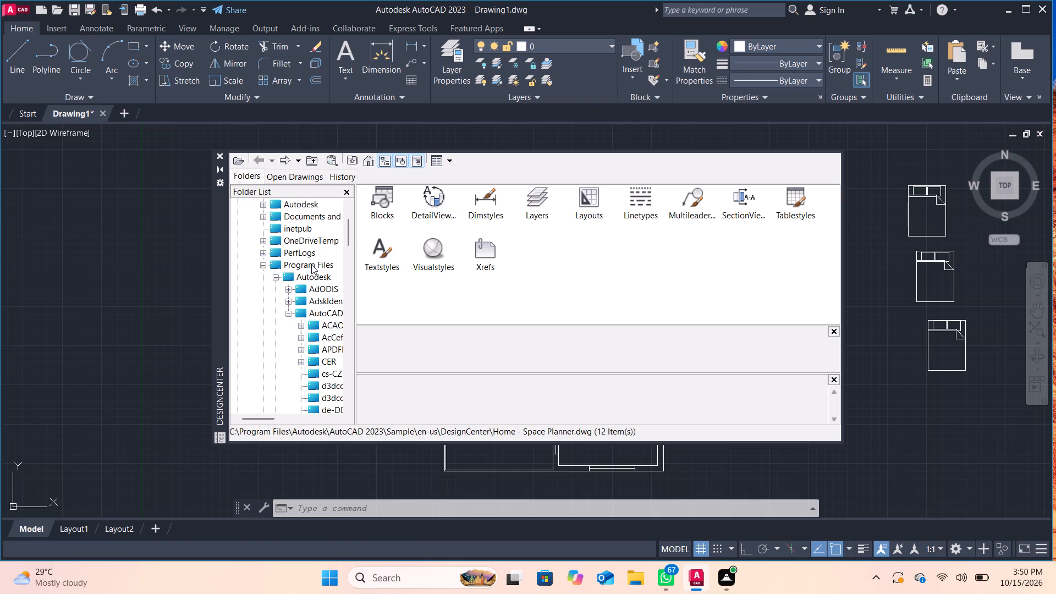
scroll(311, 265, down, 10)
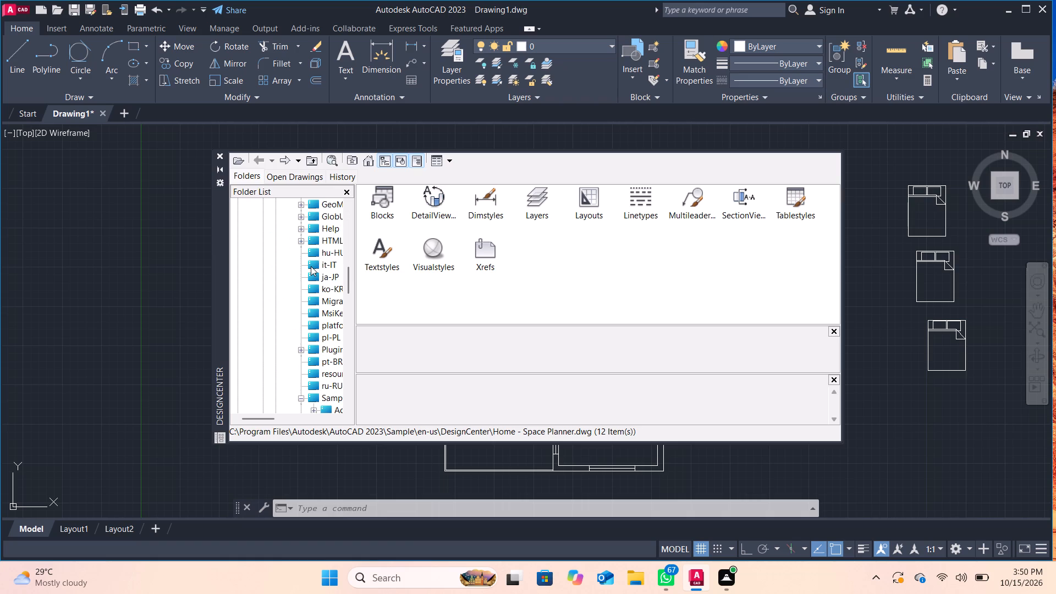
scroll(311, 266, up, 2)
scroll(311, 266, down, 4)
scroll(279, 345, up, 1)
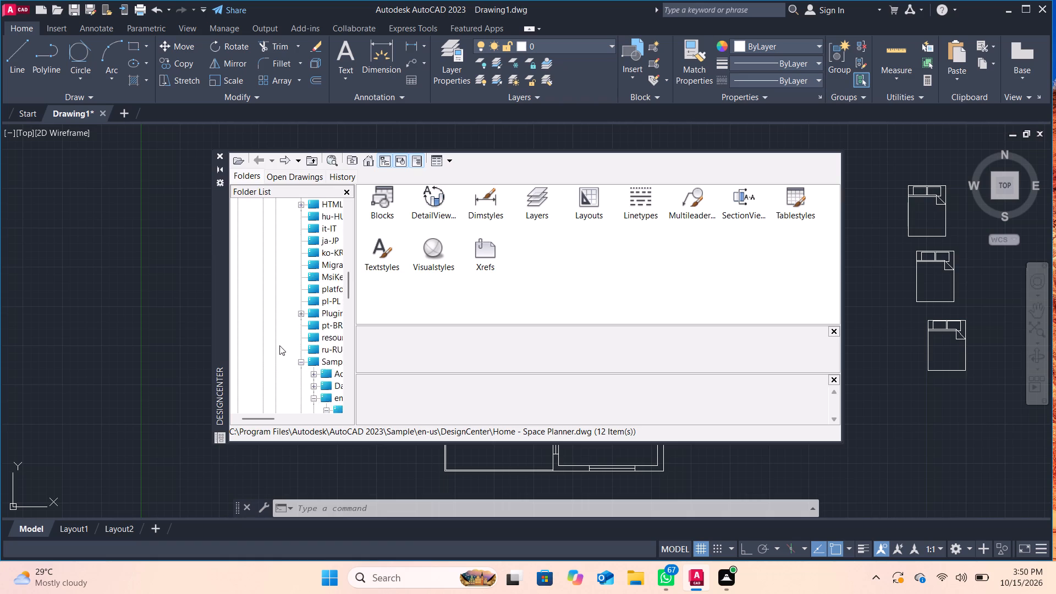
scroll(279, 345, up, 17)
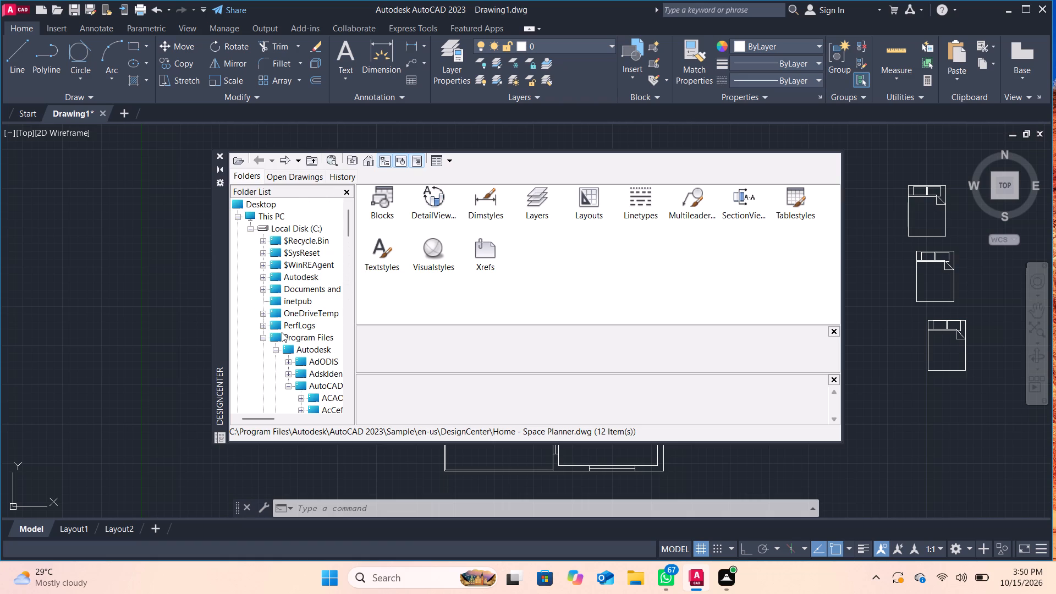
scroll(282, 332, up, 2)
scroll(291, 280, down, 7)
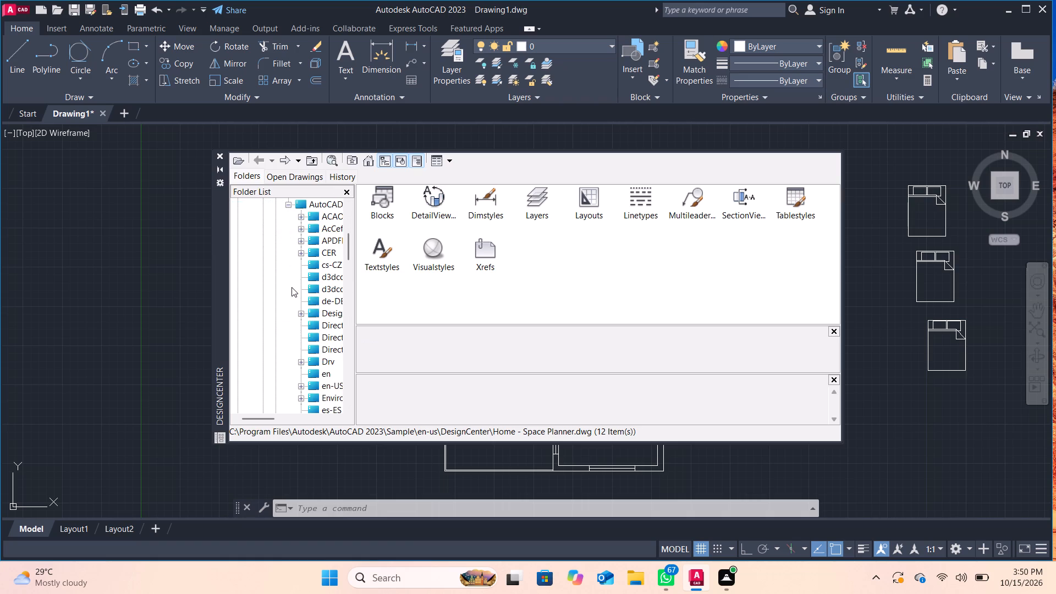
scroll(291, 287, down, 2)
scroll(290, 293, up, 17)
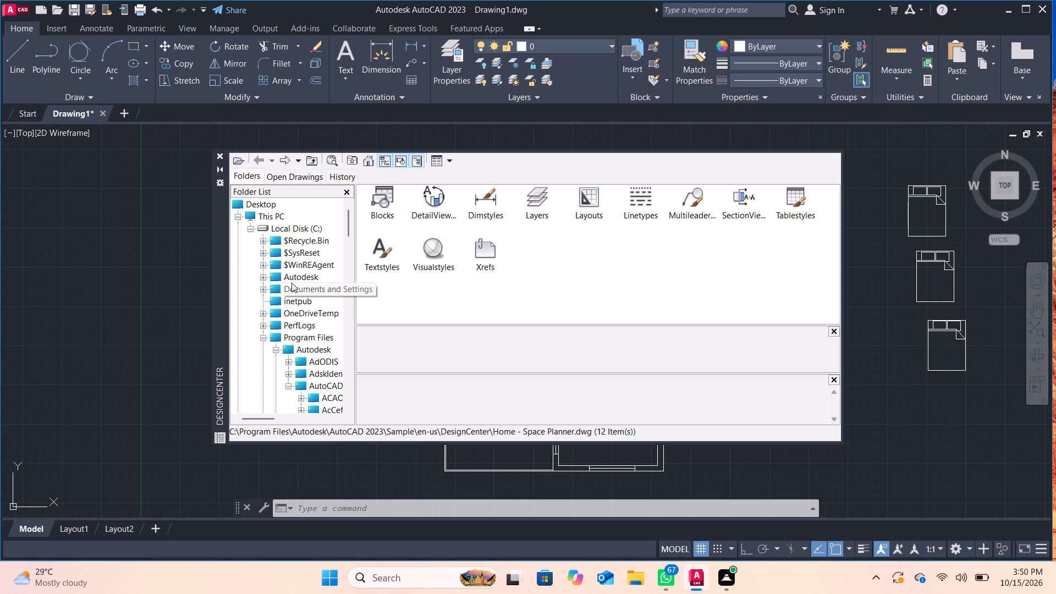
scroll(291, 283, up, 3)
scroll(296, 279, down, 2)
scroll(307, 323, down, 5)
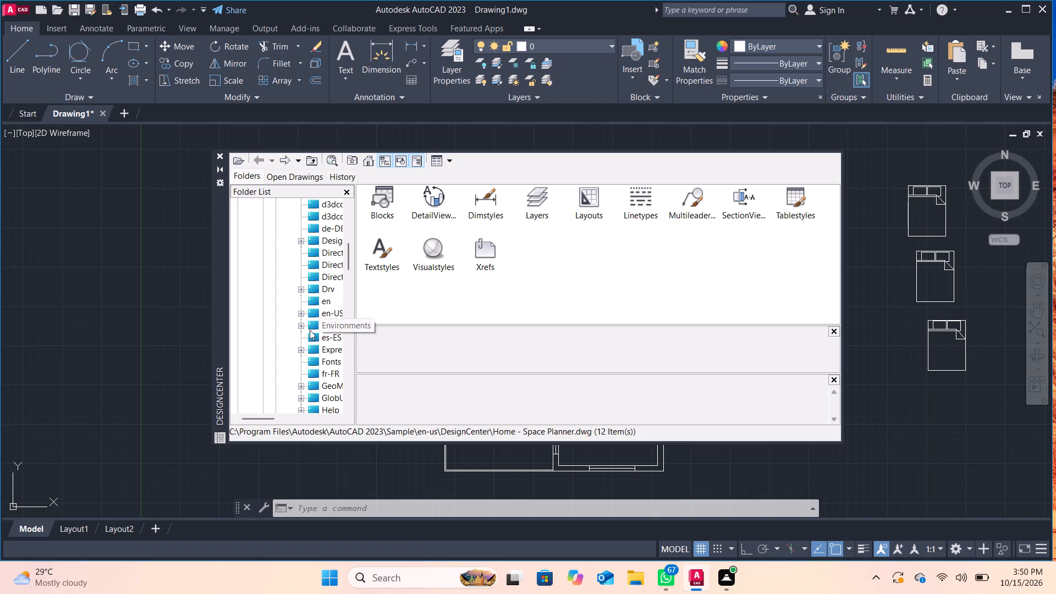
scroll(310, 330, down, 9)
scroll(311, 333, up, 7)
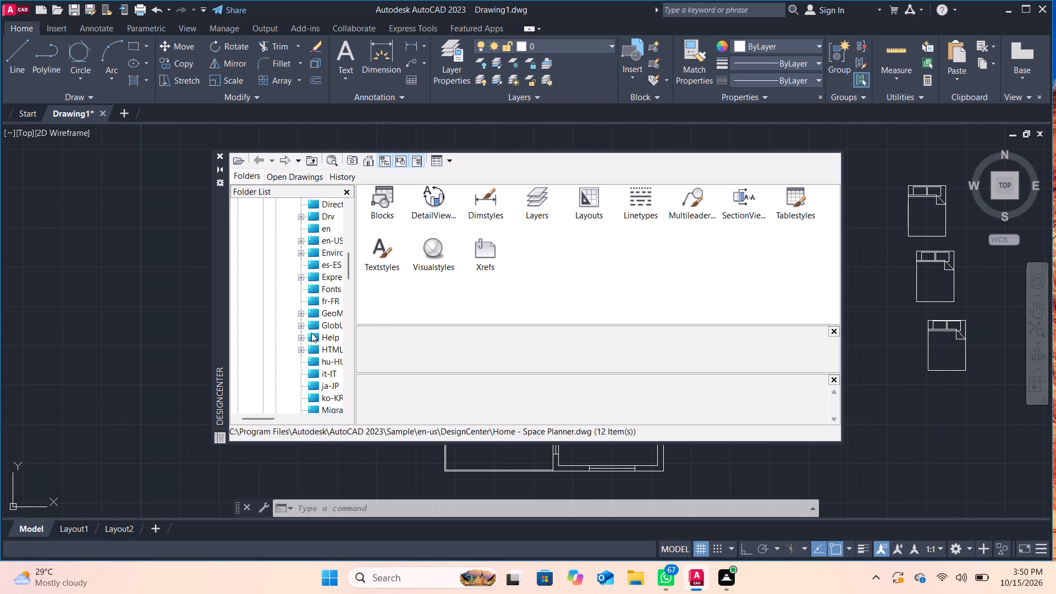
scroll(311, 333, up, 18)
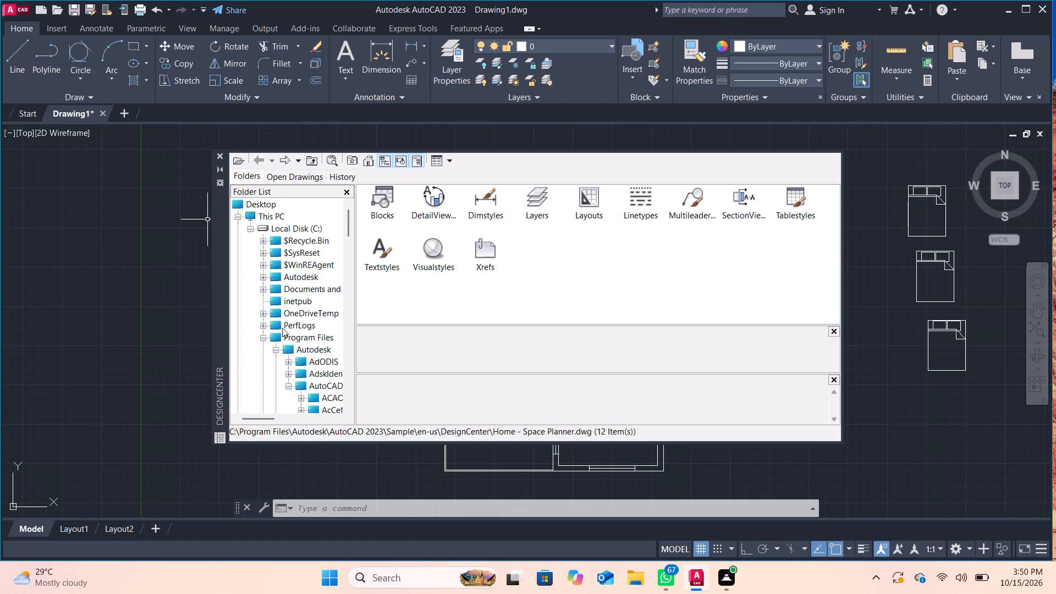
scroll(293, 347, down, 3)
scroll(294, 339, up, 6)
click(283, 157)
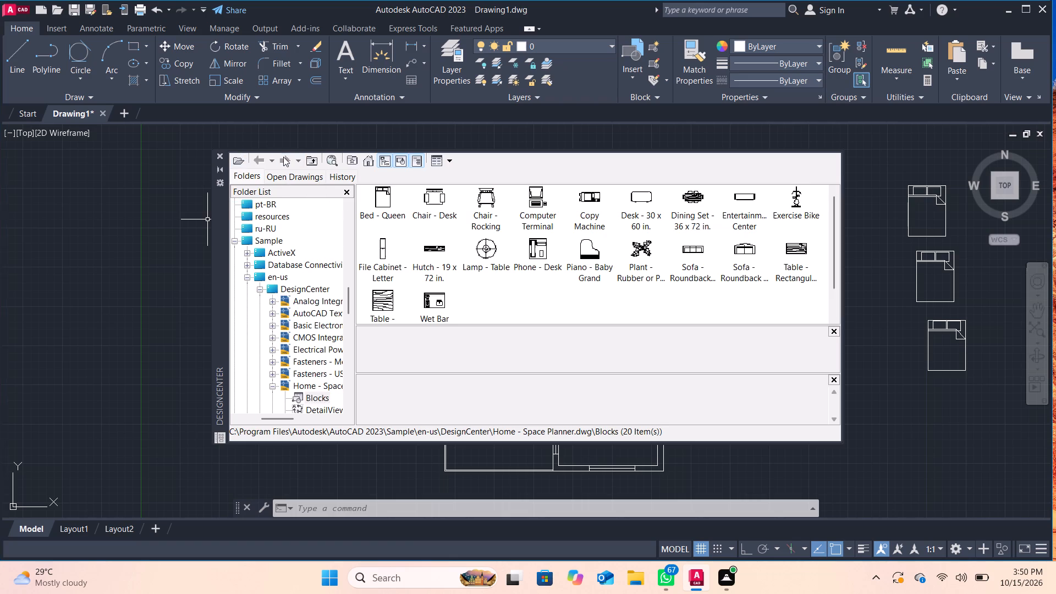
Insert the Toilet - top block from DesignCenter's House Designer.dwg below the three beds east of the floor plan.
scroll(283, 338, down, 1)
scroll(296, 381, down, 1)
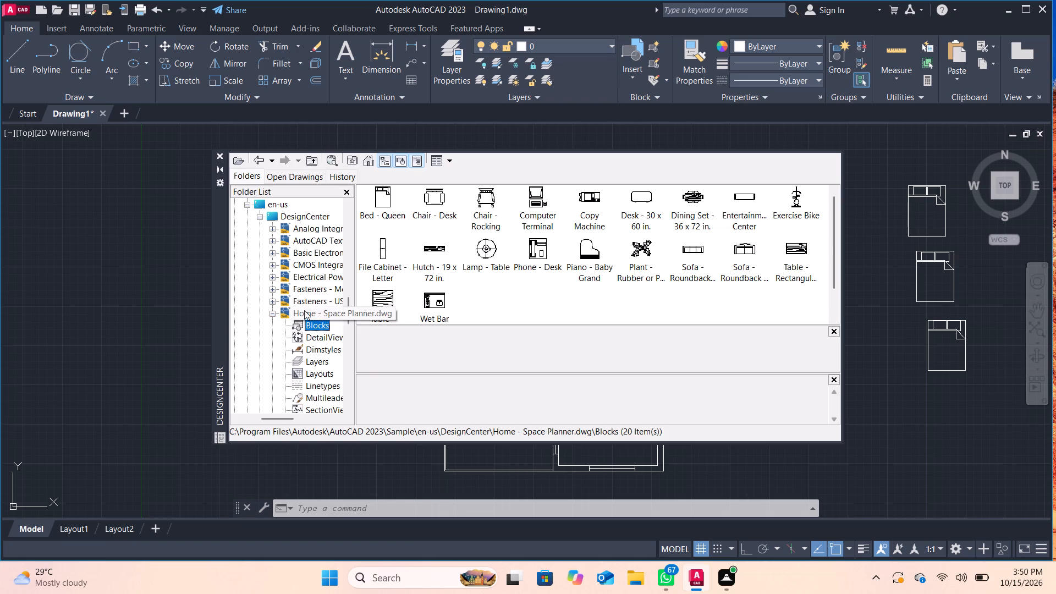
scroll(275, 350, down, 2)
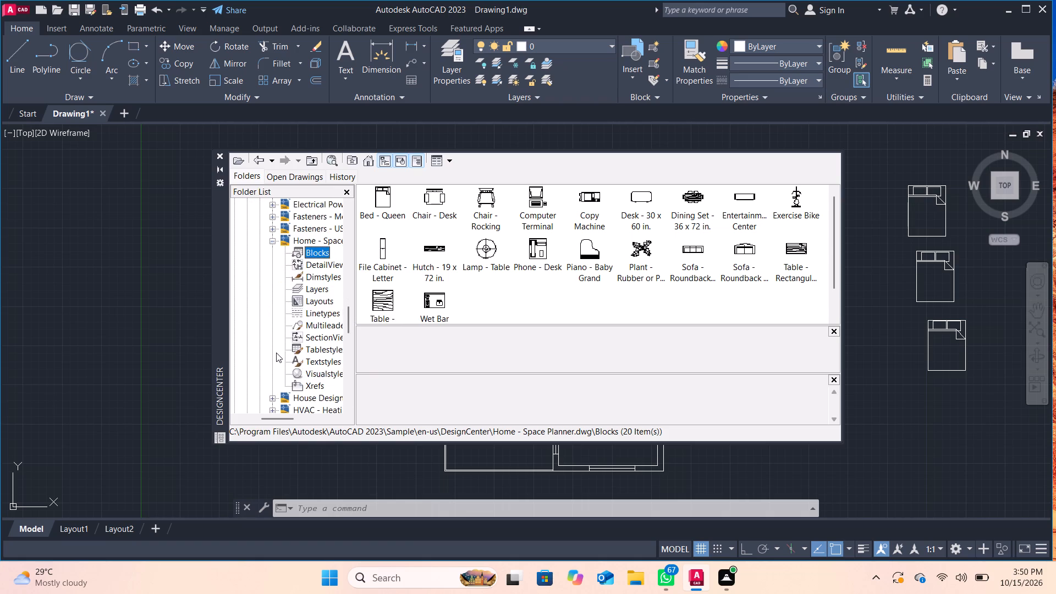
scroll(276, 353, down, 1)
click(284, 357)
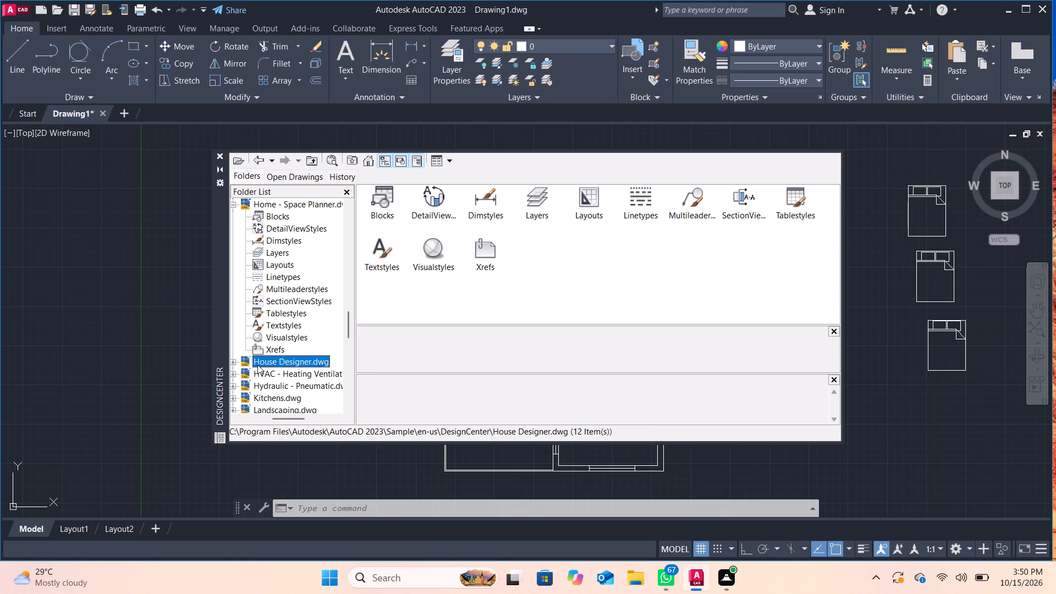
double_click(383, 199)
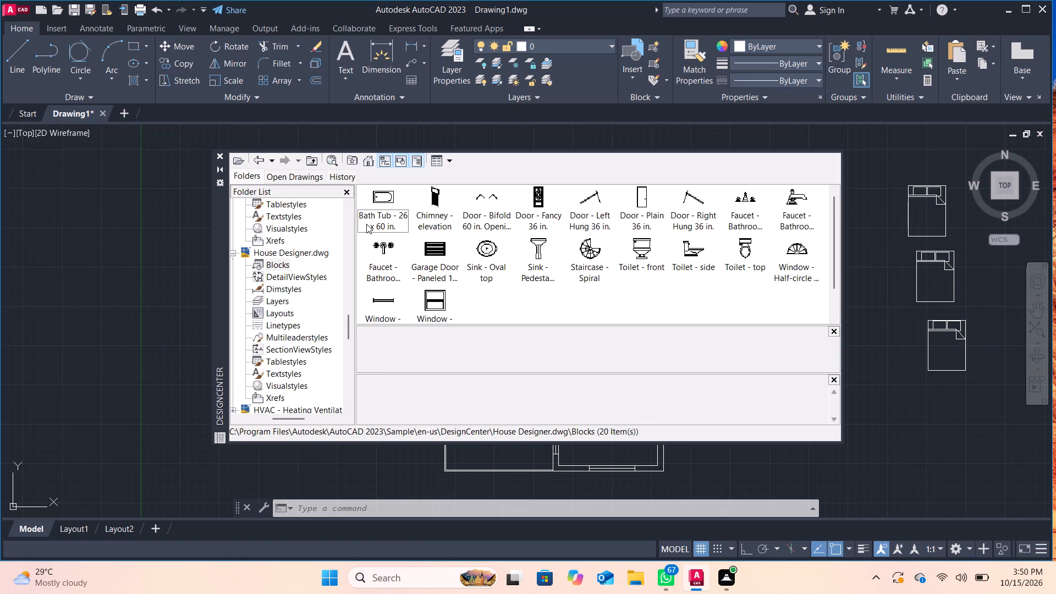
drag(746, 249, 948, 413)
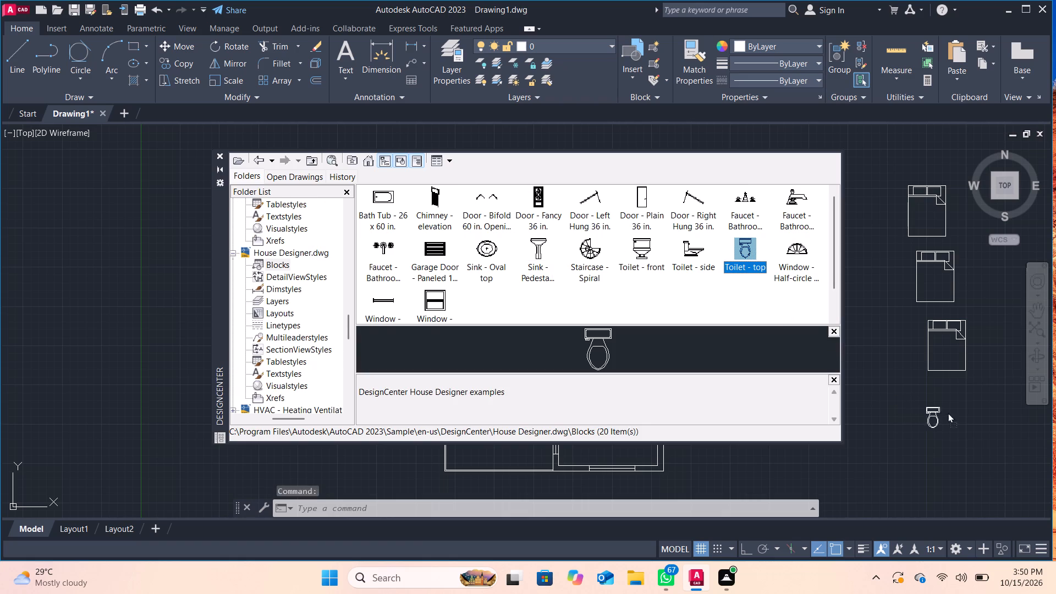
drag(948, 413, 959, 414)
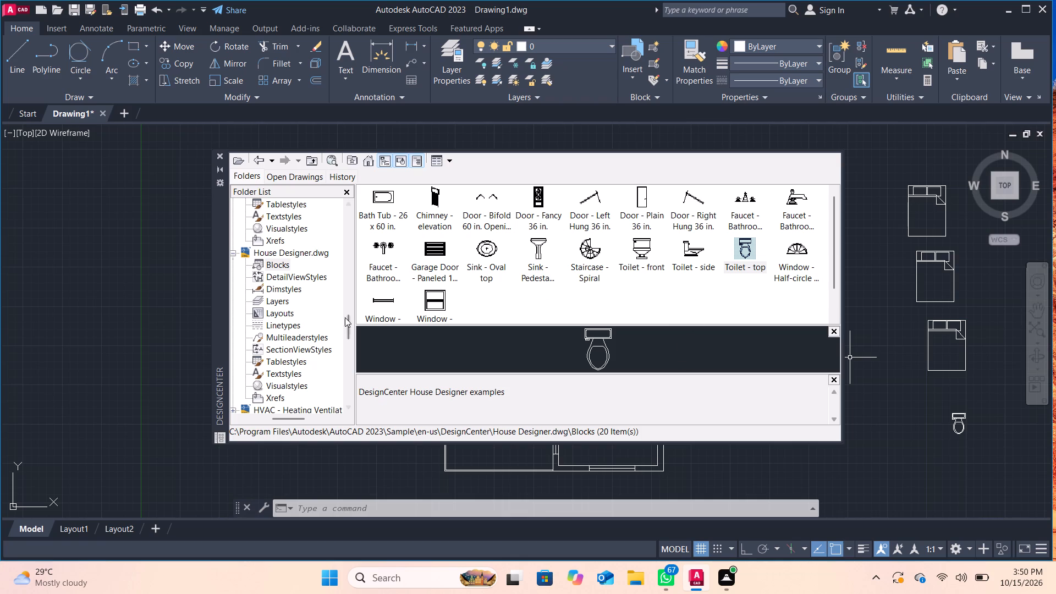
Insert the Microwave block from DesignCenter's Kitchens.dwg into the empty area between the floor plan and the toilet.
scroll(320, 330, down, 2)
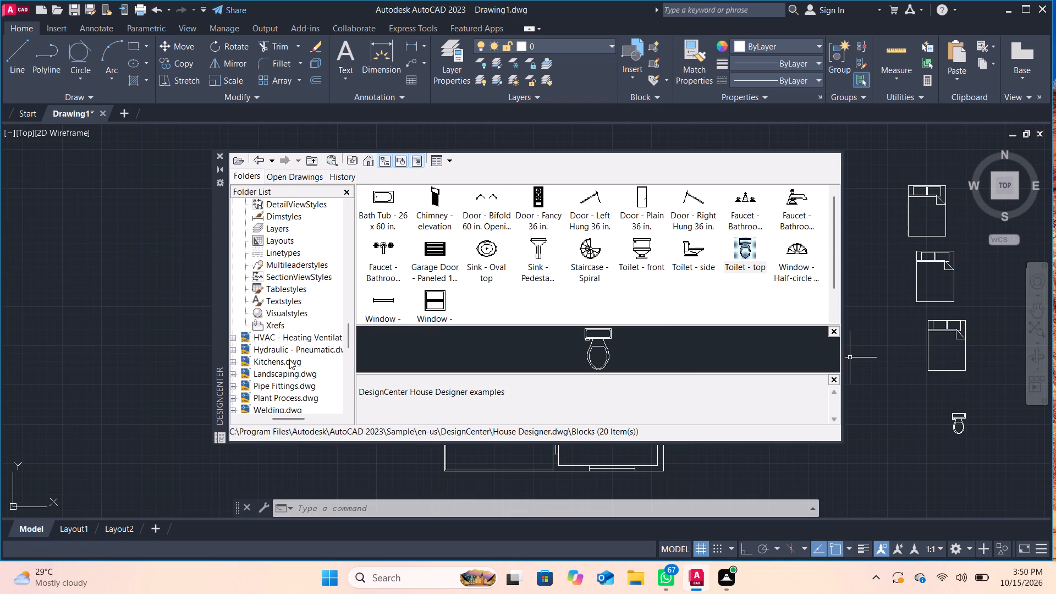
double_click(289, 360)
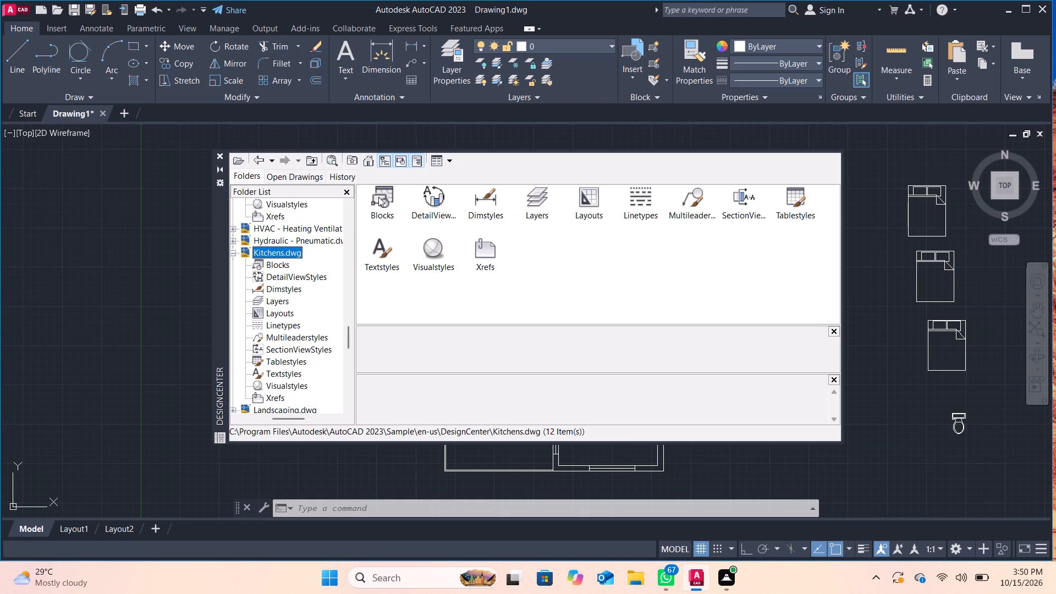
double_click(378, 197)
double_click(386, 199)
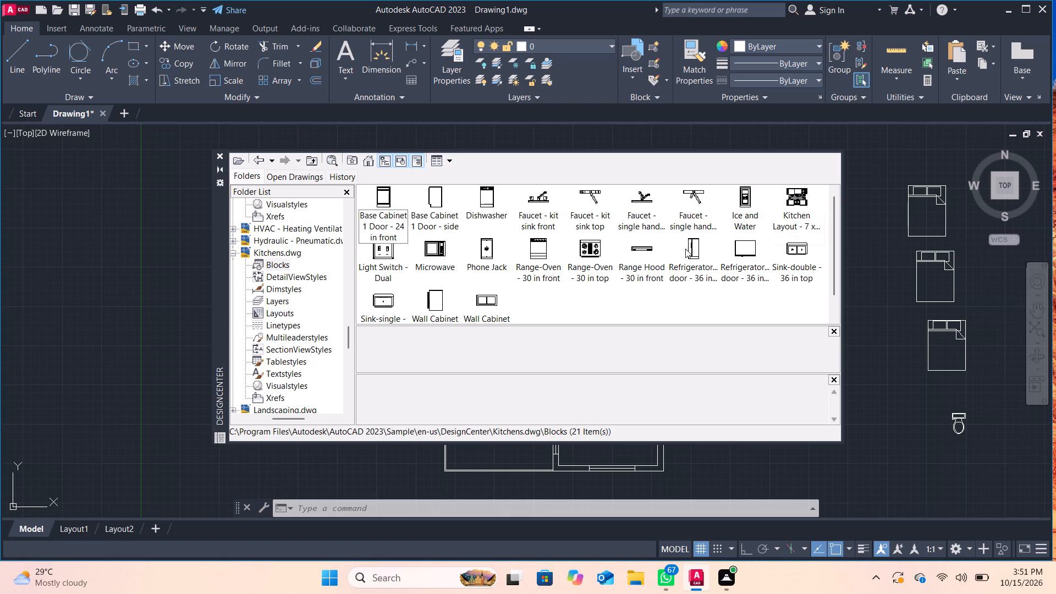
drag(430, 250, 878, 401)
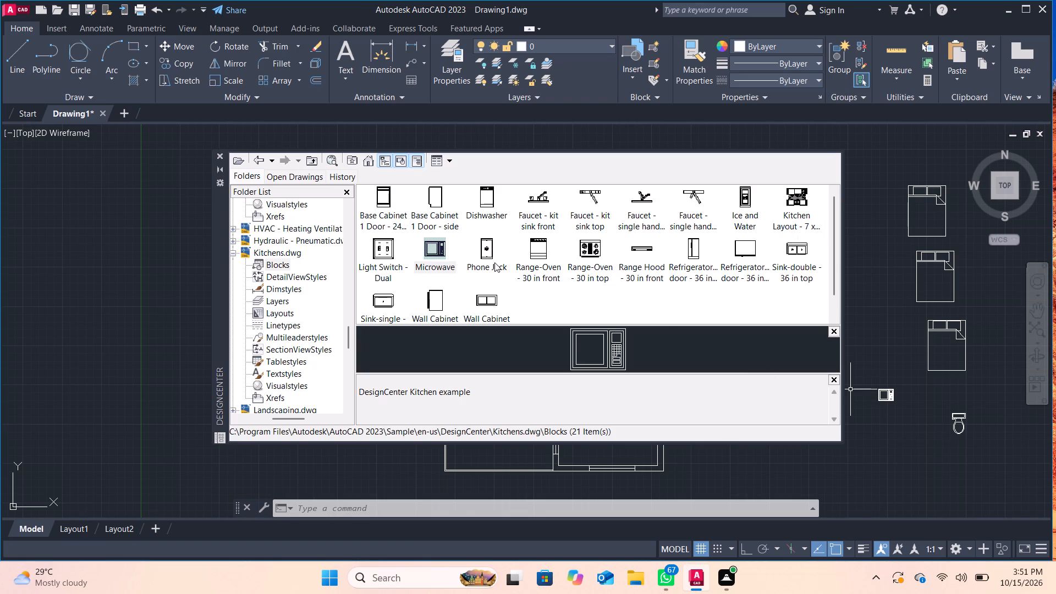
Insert the single-sink block from Kitchens.dwg just below the microwave and close DesignCenter.
drag(387, 297, 908, 446)
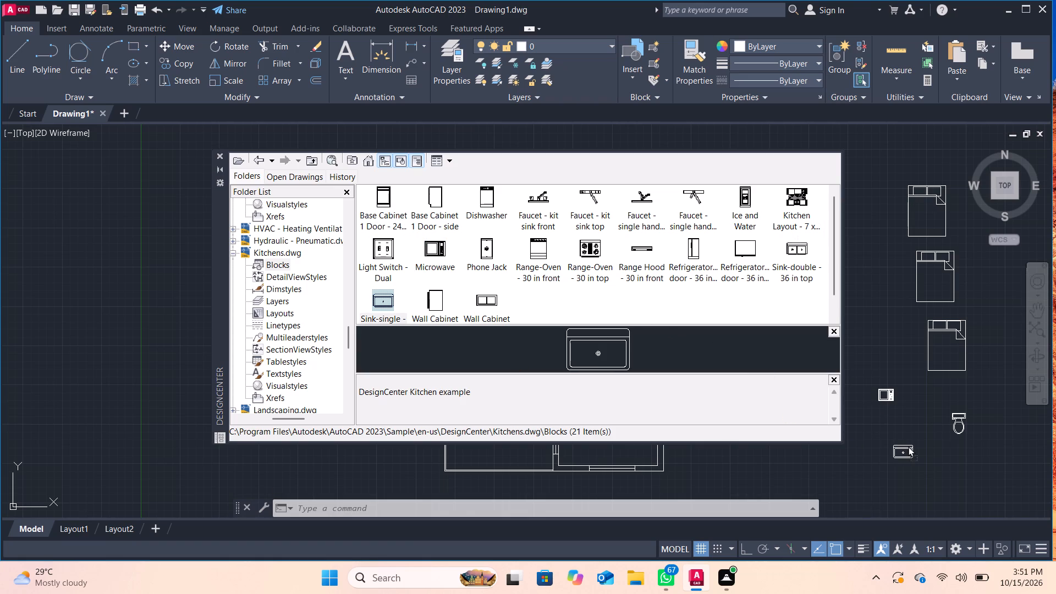
drag(908, 446, 887, 429)
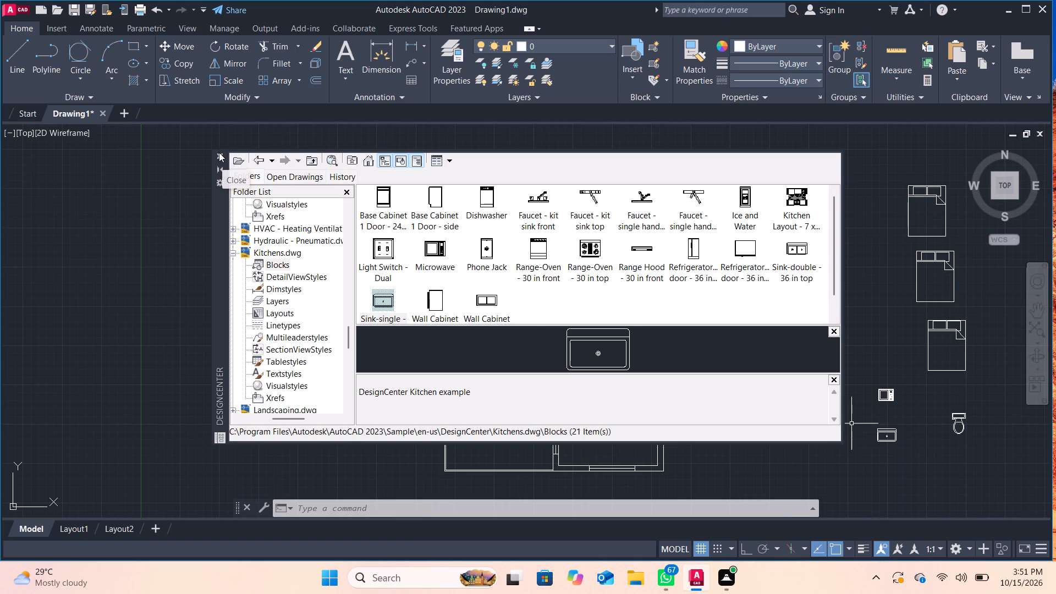
click(219, 152)
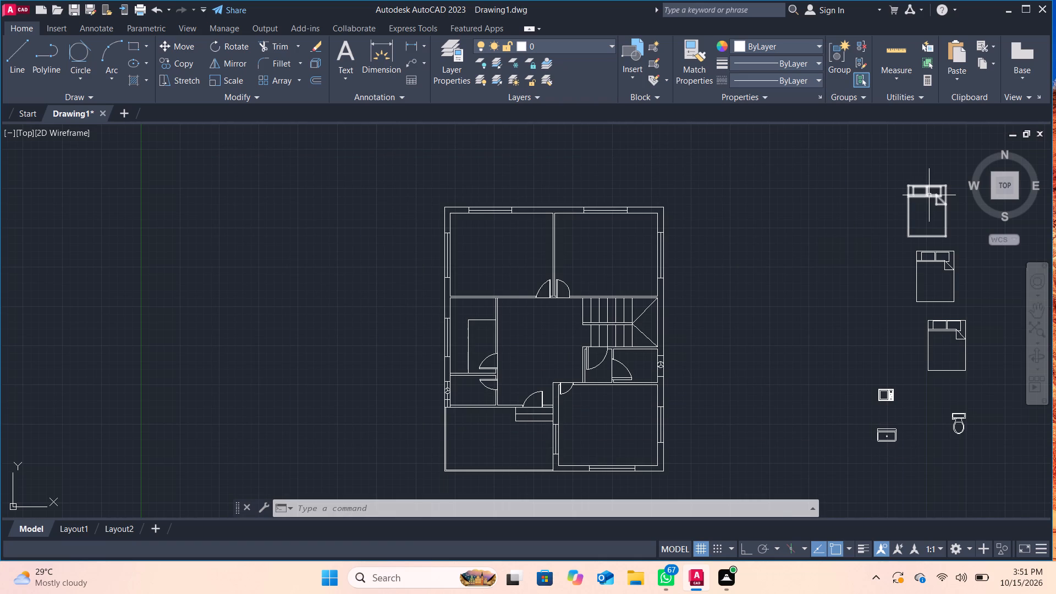
Move the topmost of the three beds into the northwest bedroom, with its head near the north window wall.
click(930, 195)
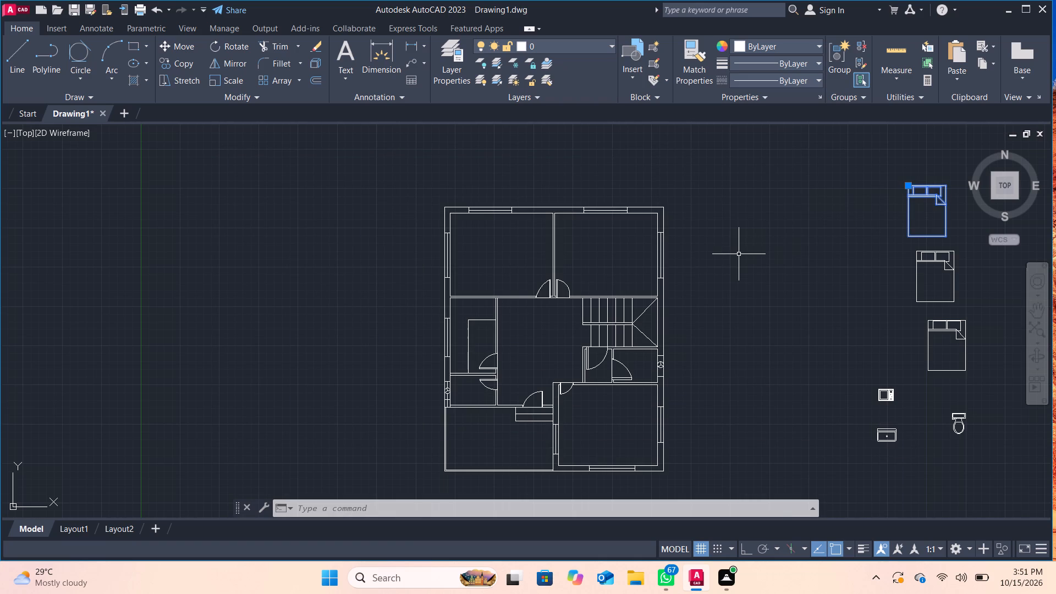
key(m)
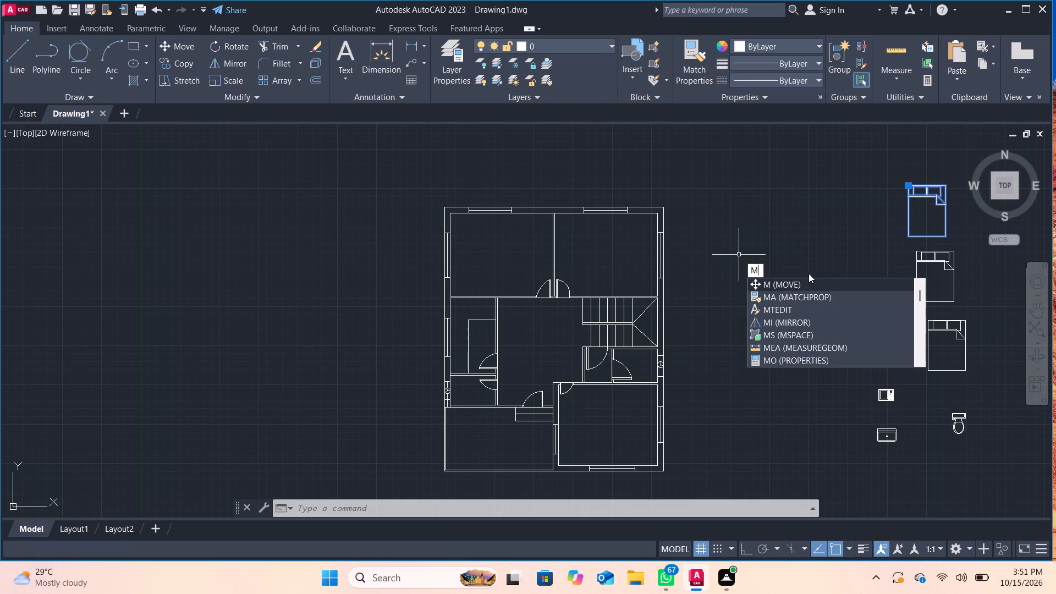
click(802, 281)
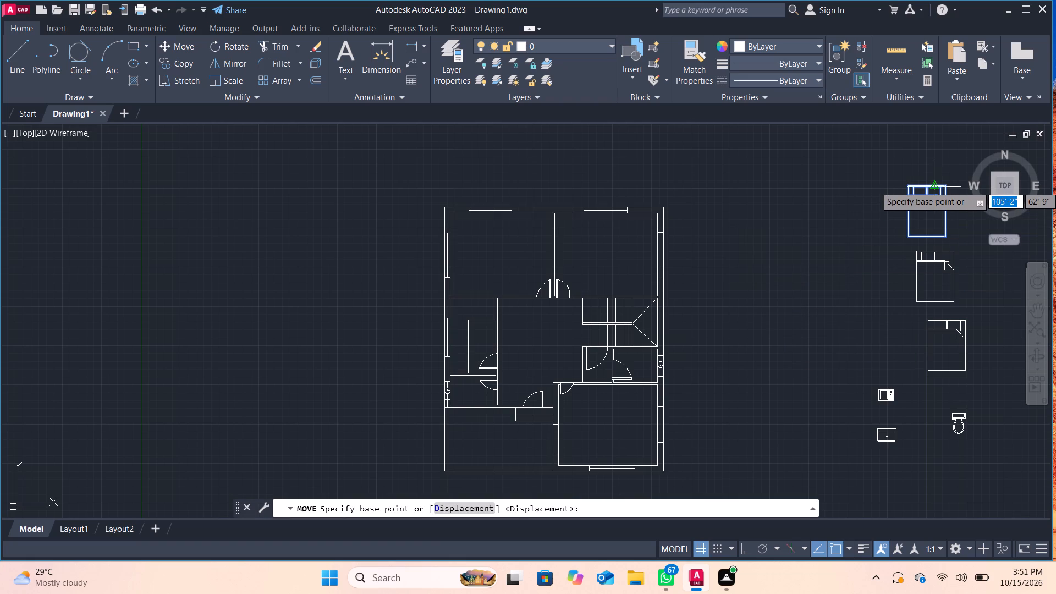
drag(929, 196, 545, 238)
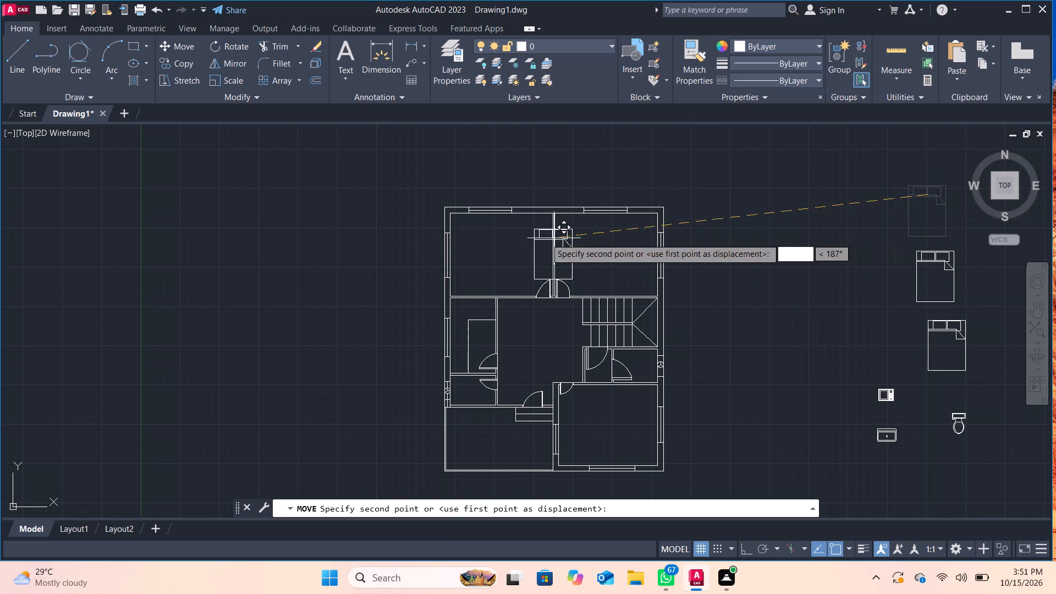
drag(545, 238, 499, 225)
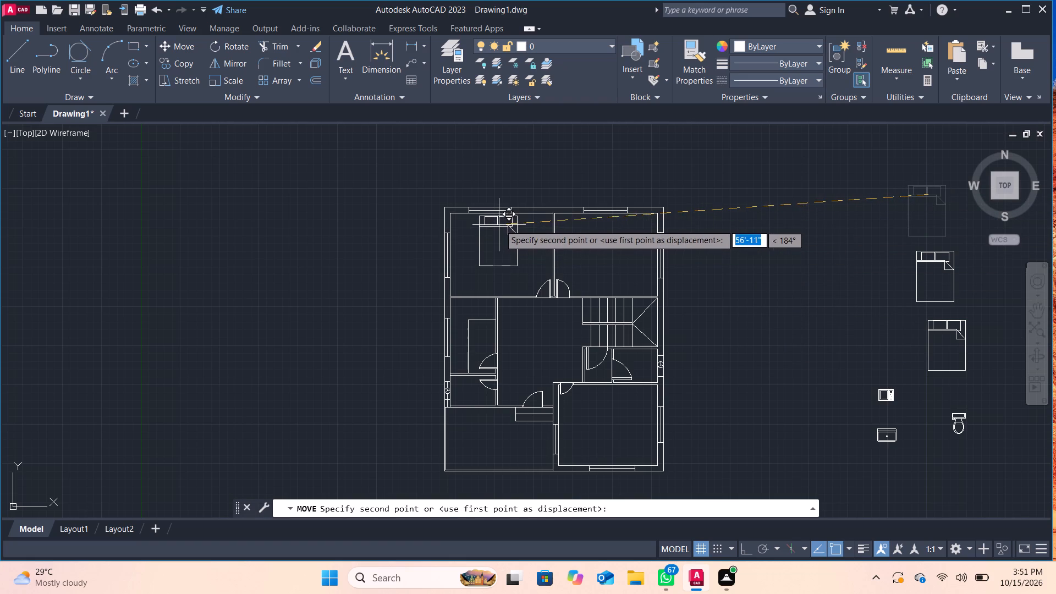
click(494, 226)
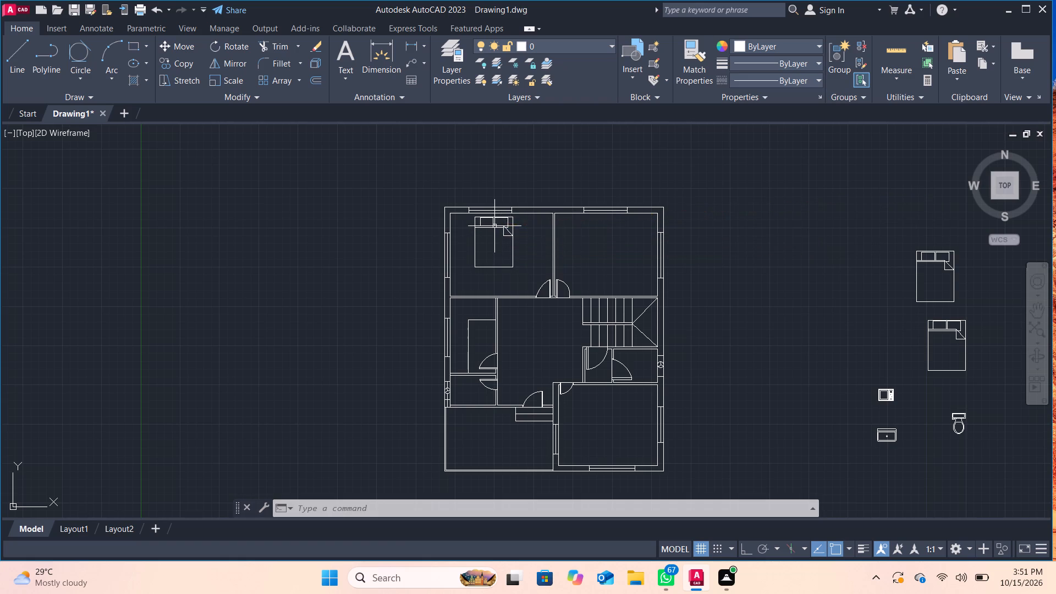
Move the next bed outside the plan into the northeast bedroom, with its head near the north window wall.
click(937, 260)
click(169, 48)
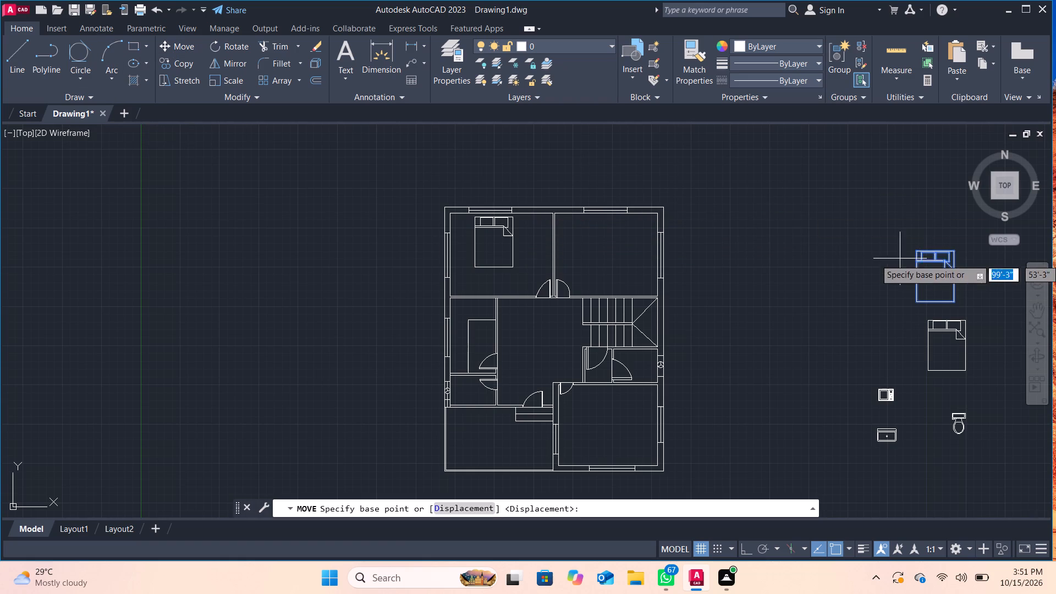
drag(934, 258, 883, 274)
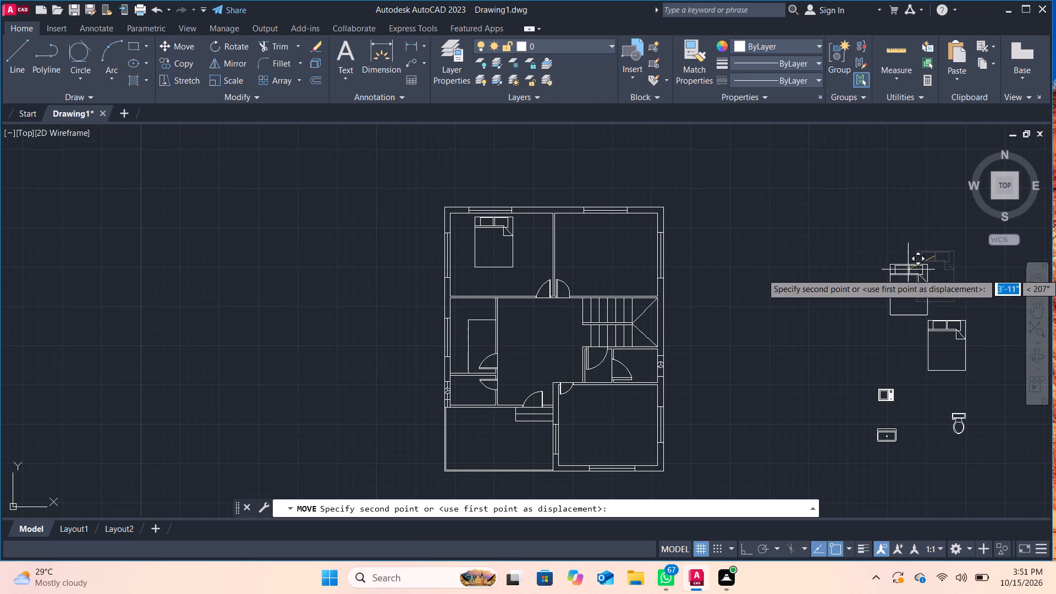
drag(883, 274, 617, 223)
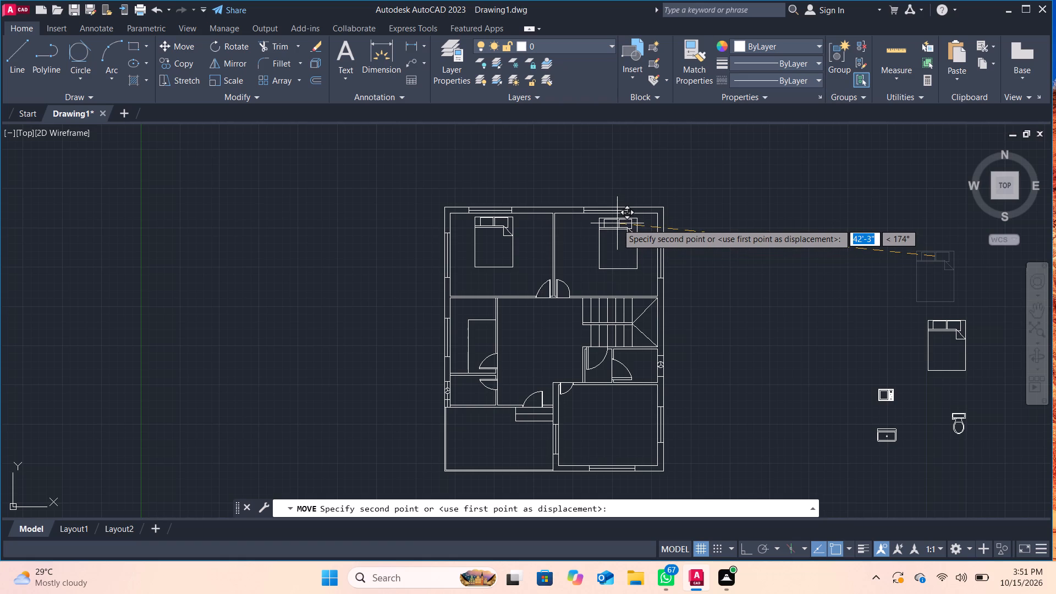
drag(617, 223, 618, 221)
click(618, 221)
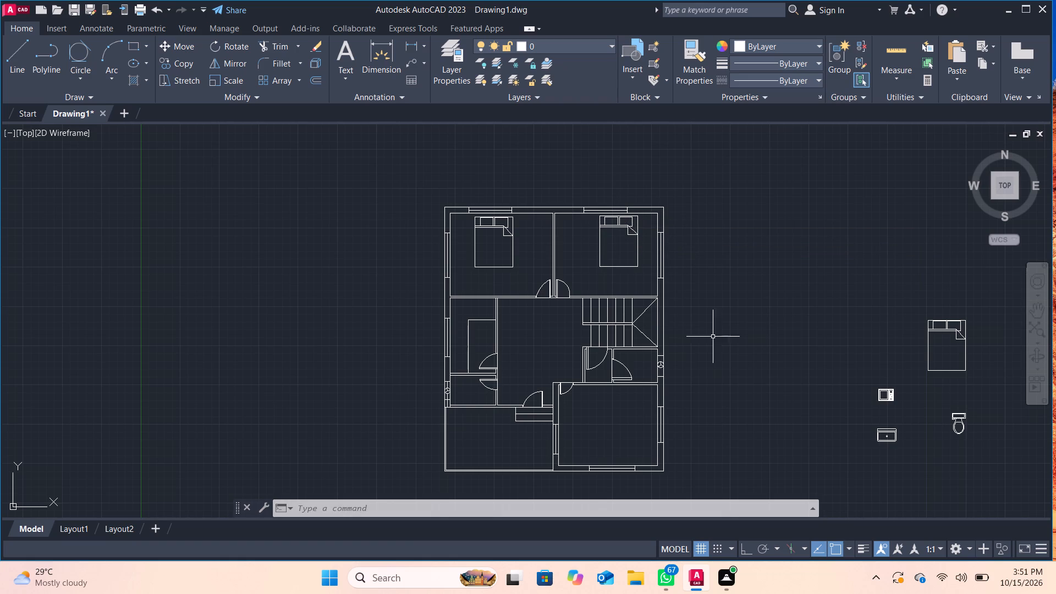
Rotate the remaining bed outside the plan a quarter turn clockwise so its pillows face east.
click(941, 328)
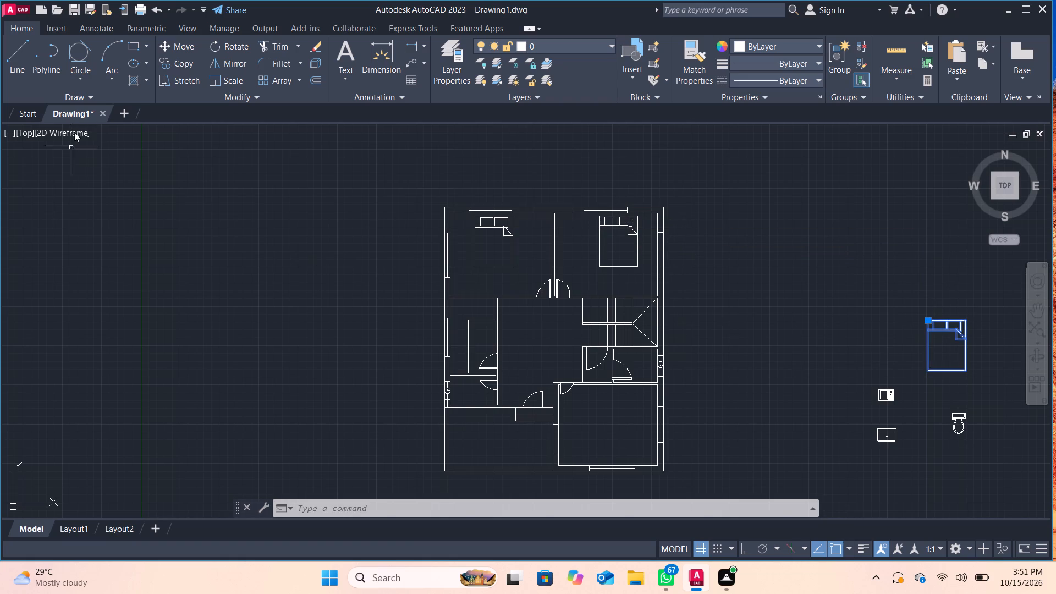
click(215, 47)
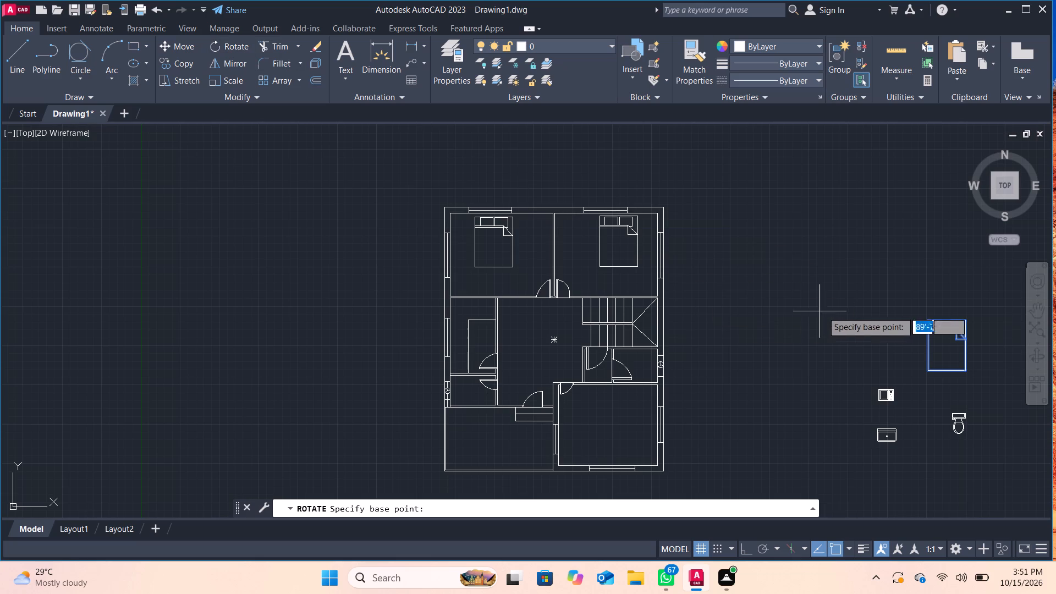
drag(943, 329, 944, 329)
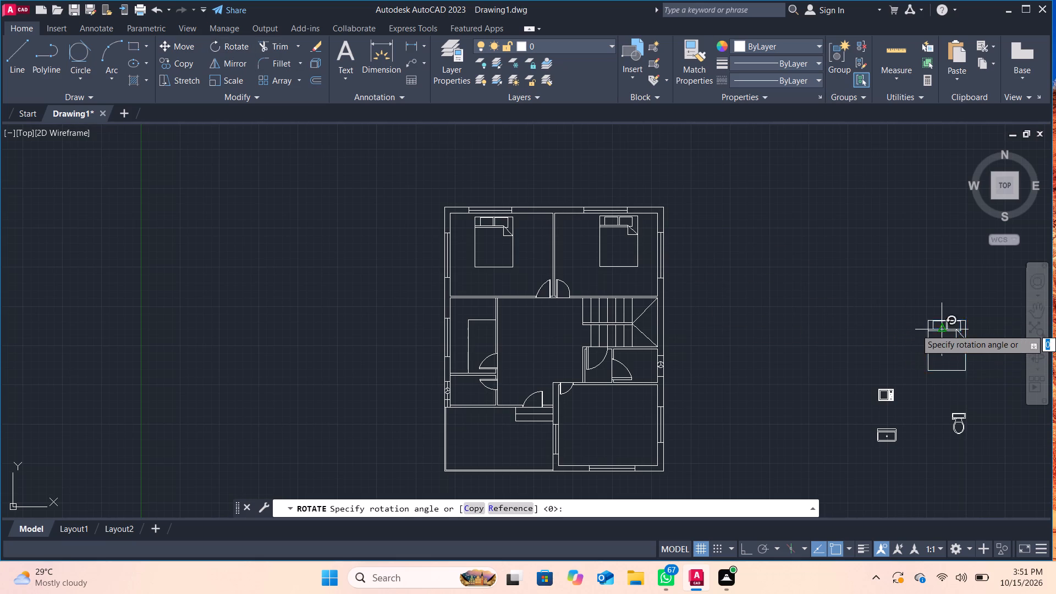
drag(944, 329, 942, 361)
click(942, 361)
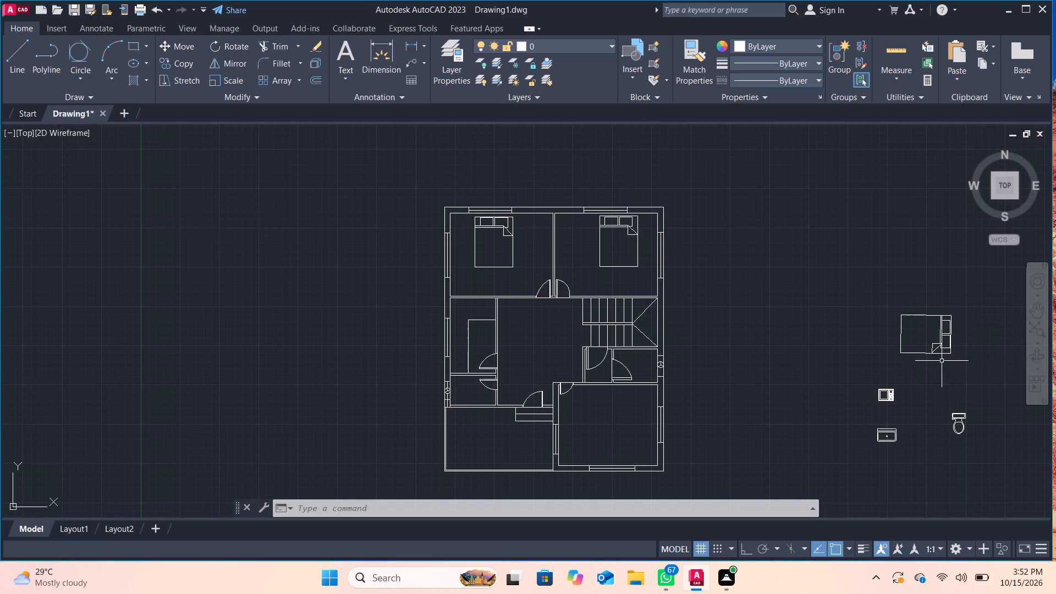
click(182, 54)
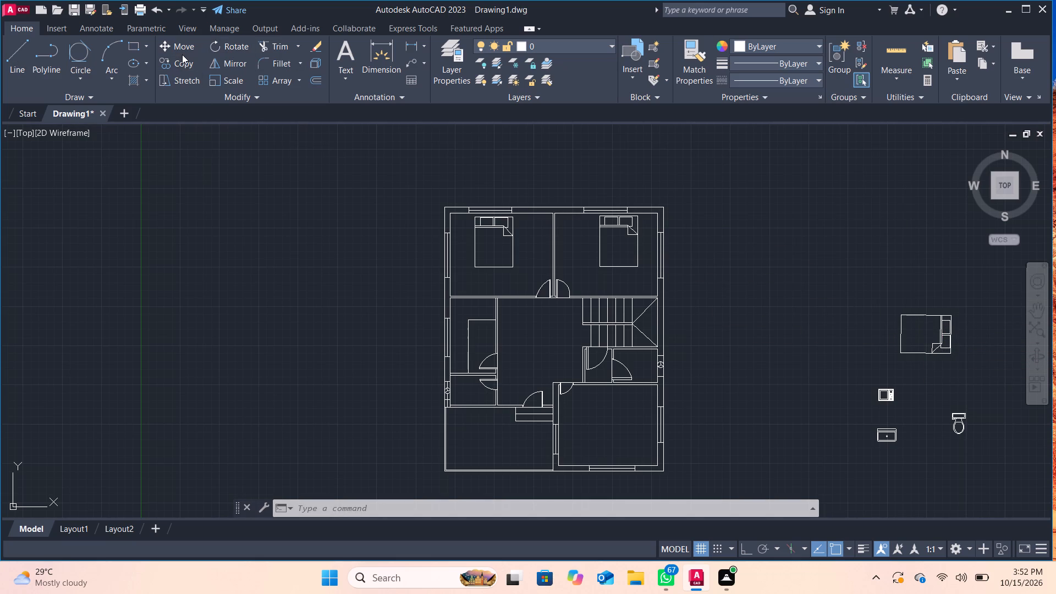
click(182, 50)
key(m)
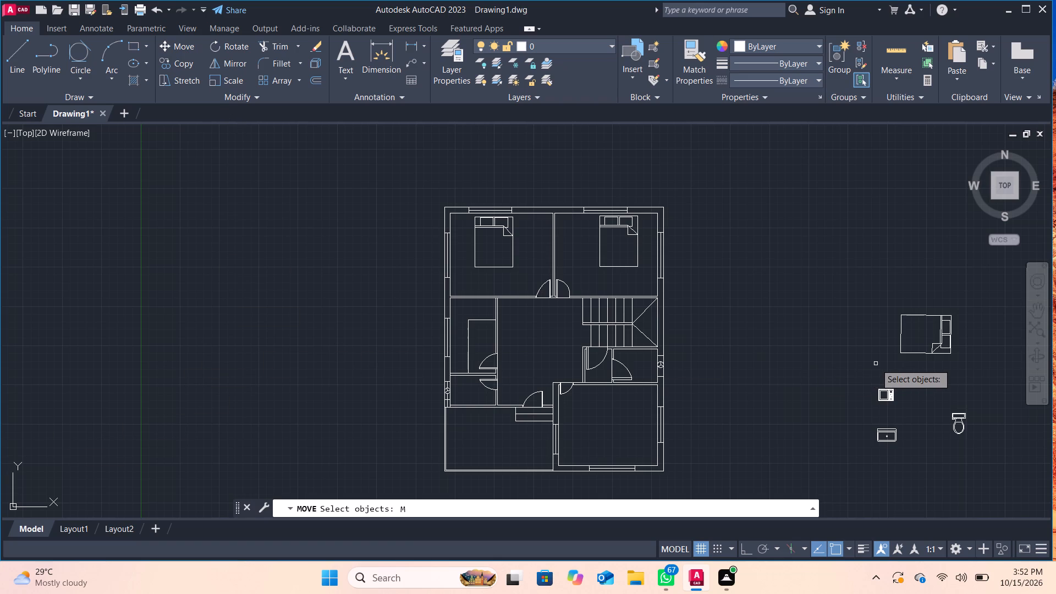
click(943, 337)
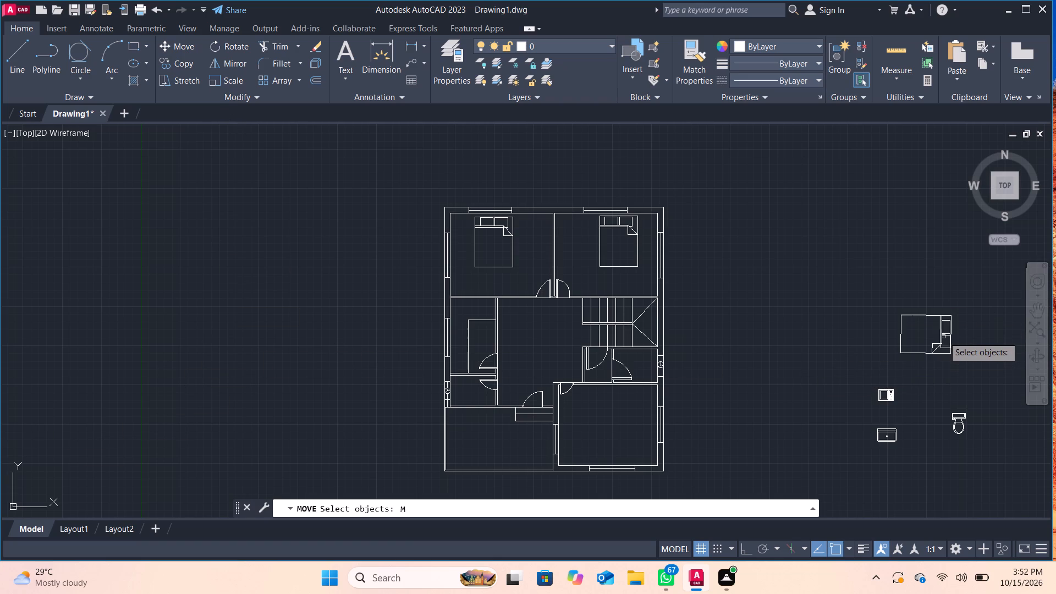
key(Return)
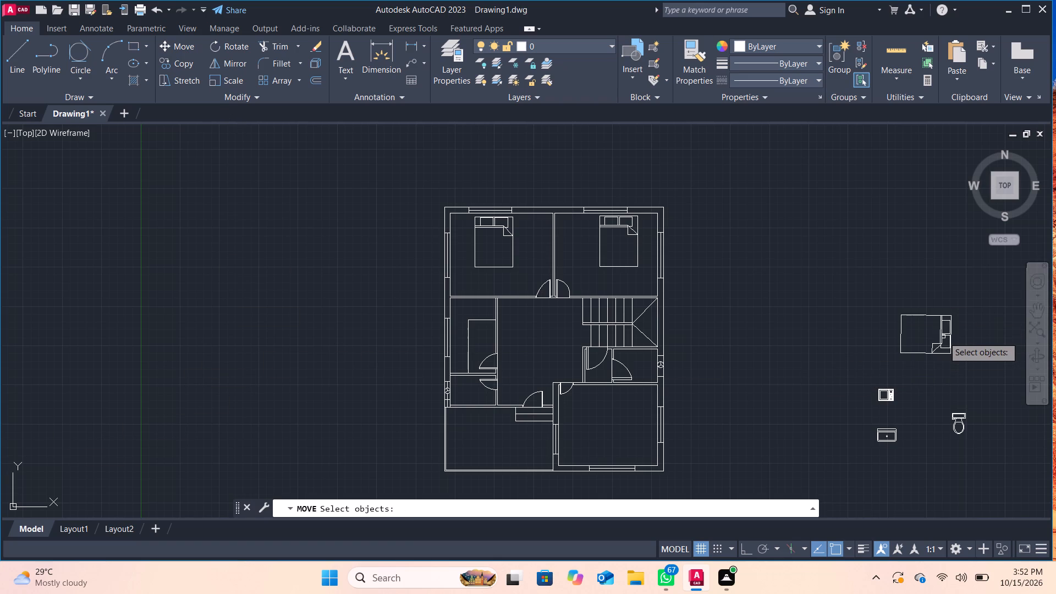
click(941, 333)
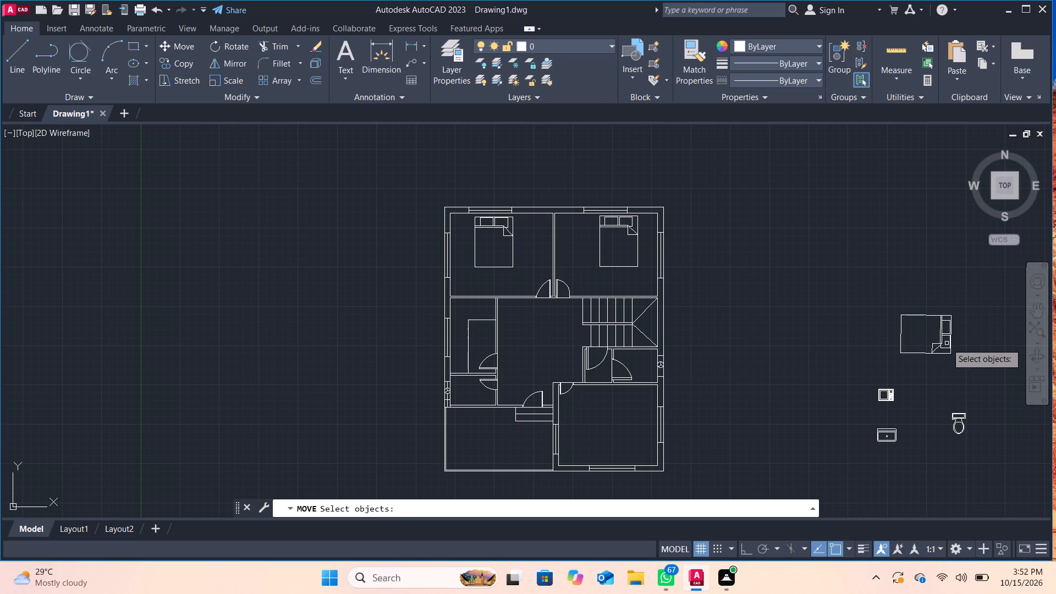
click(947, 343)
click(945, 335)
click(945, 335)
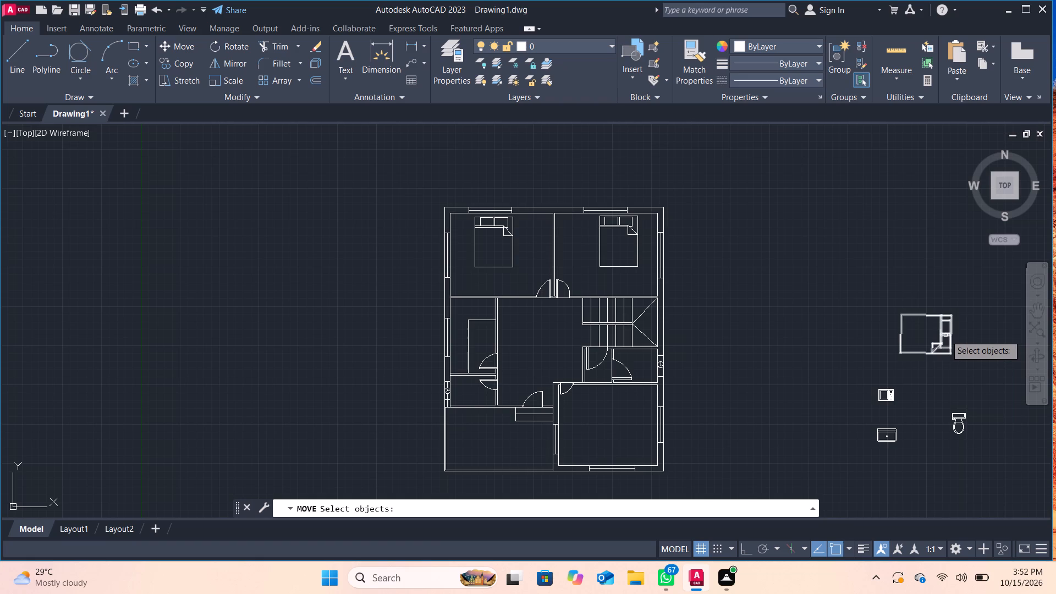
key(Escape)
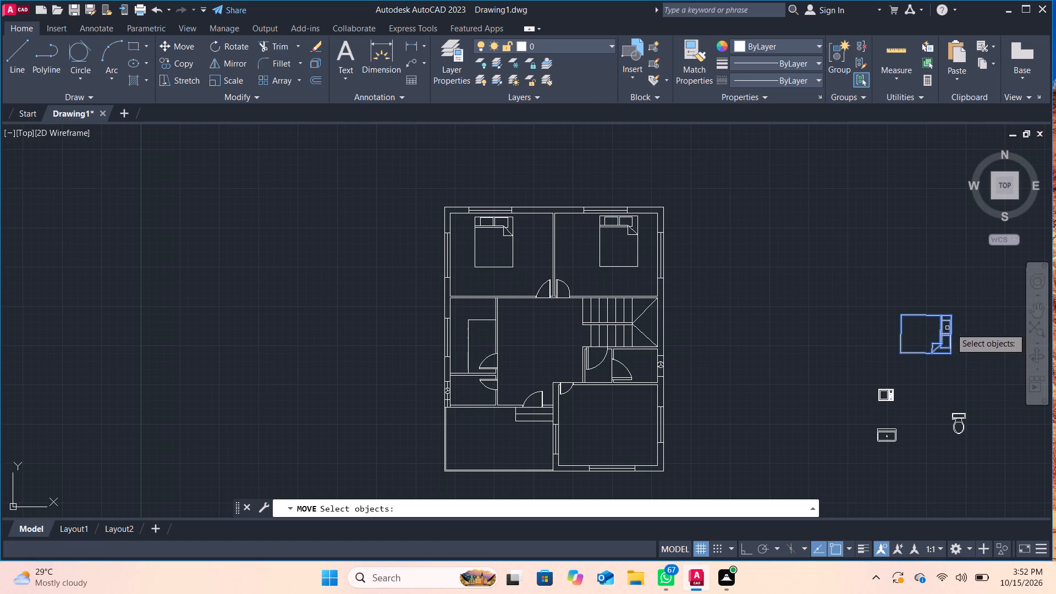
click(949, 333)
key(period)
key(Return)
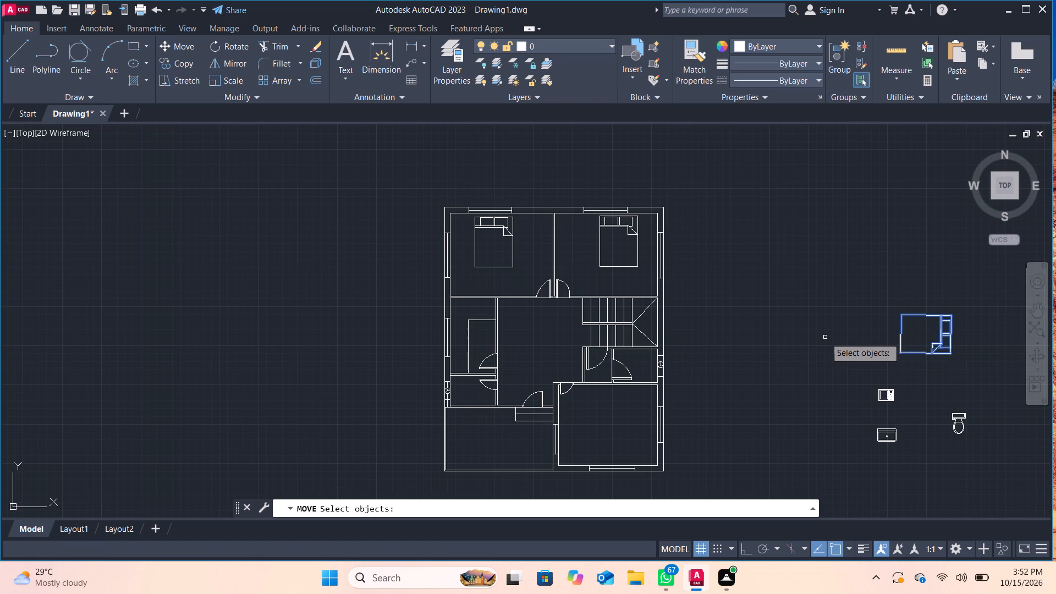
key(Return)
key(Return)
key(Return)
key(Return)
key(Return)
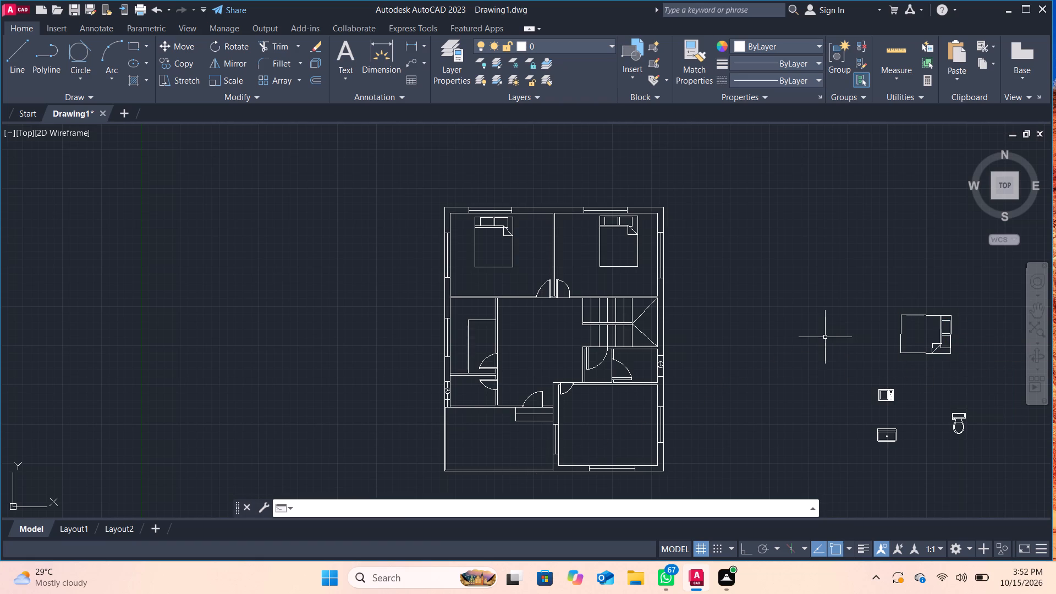
Move the rotated bed into the southeast bedroom, with its pillows near the east wall.
text(MOVE)
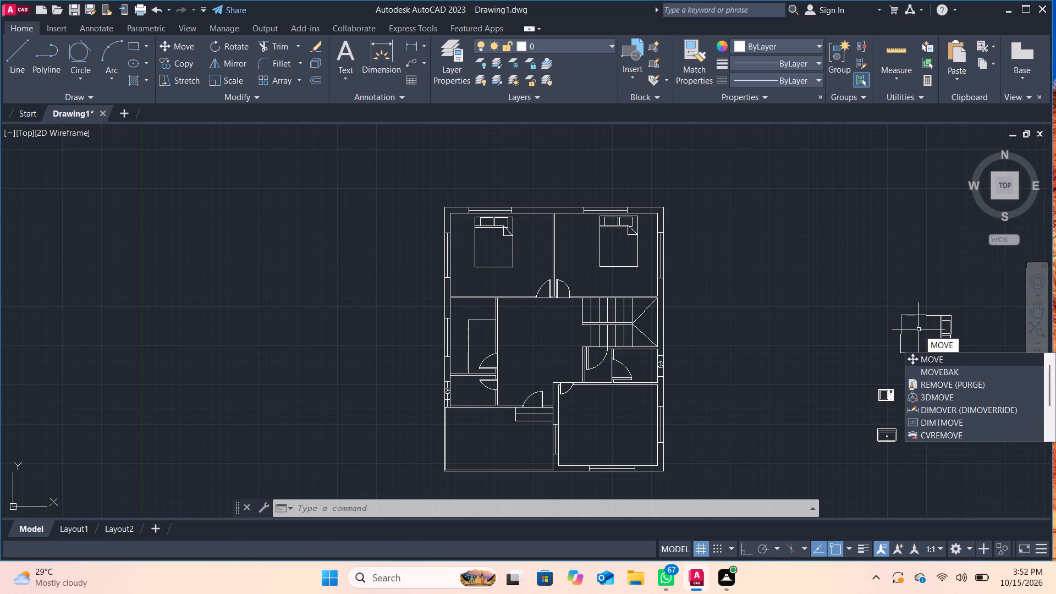
click(944, 358)
click(942, 341)
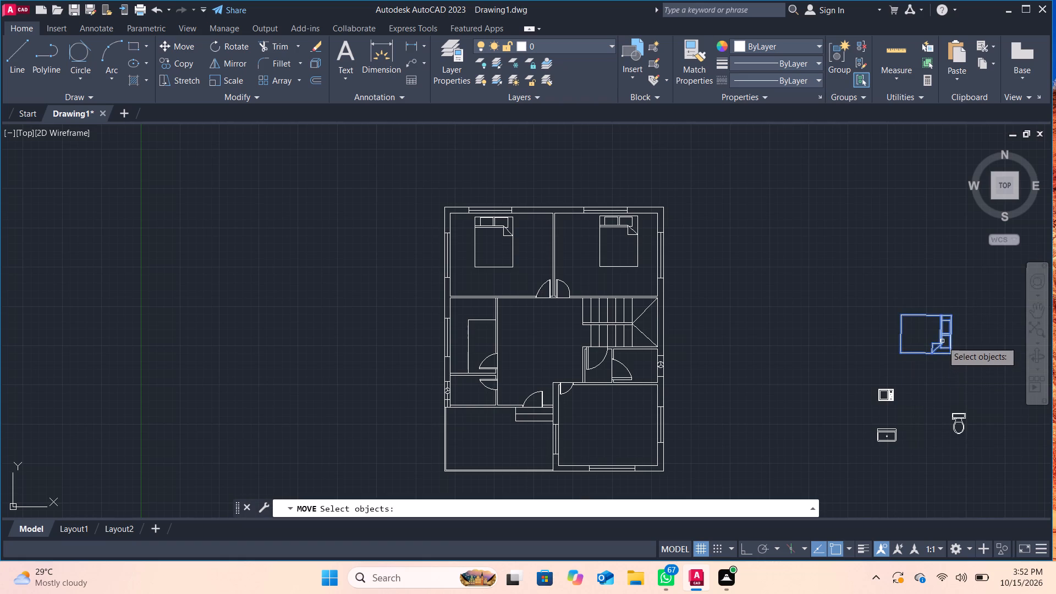
key(Return)
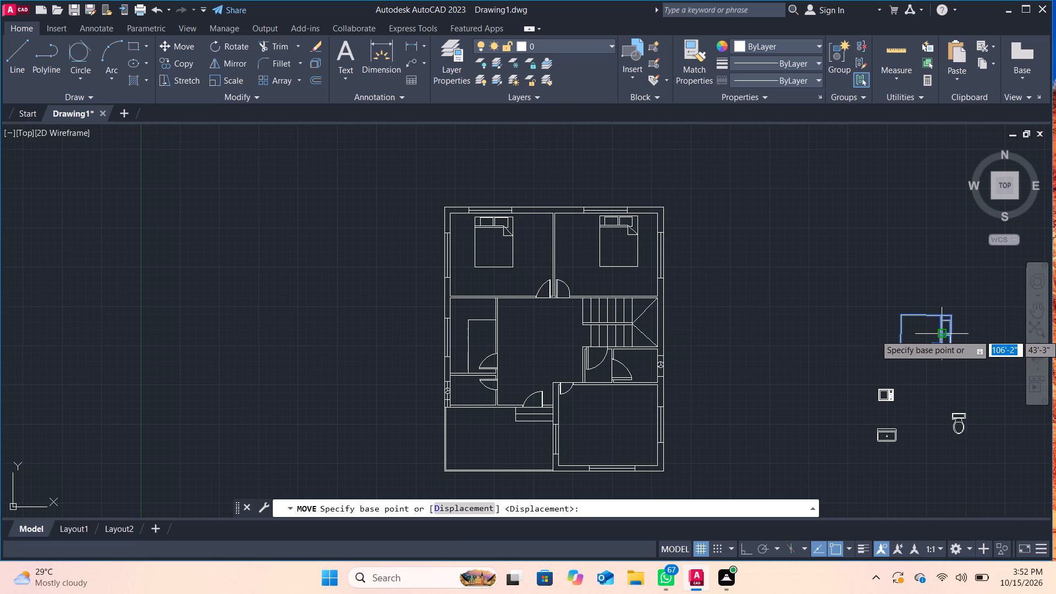
drag(939, 334, 623, 414)
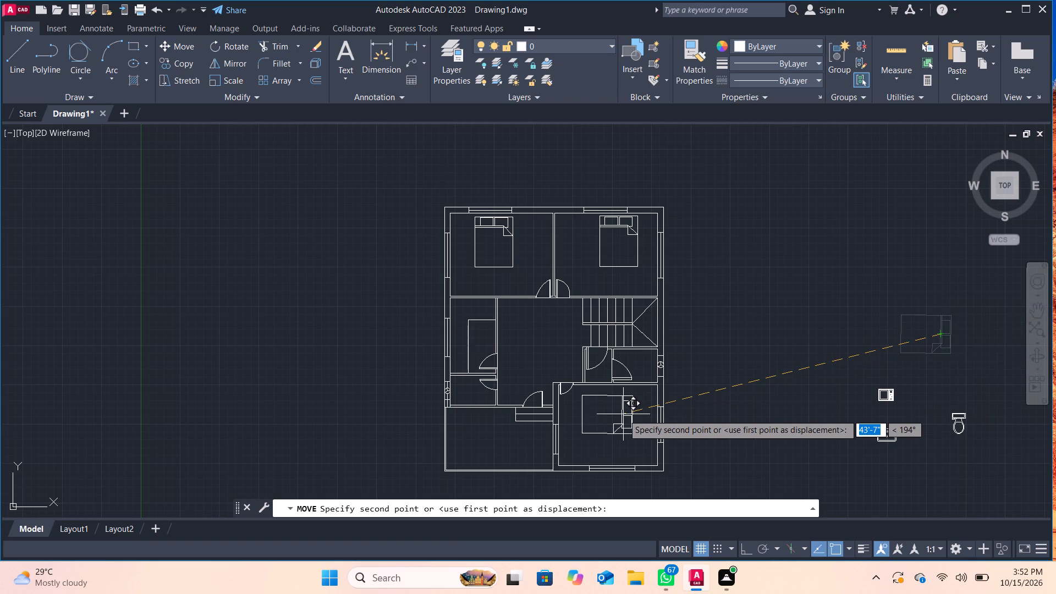
drag(623, 414, 640, 409)
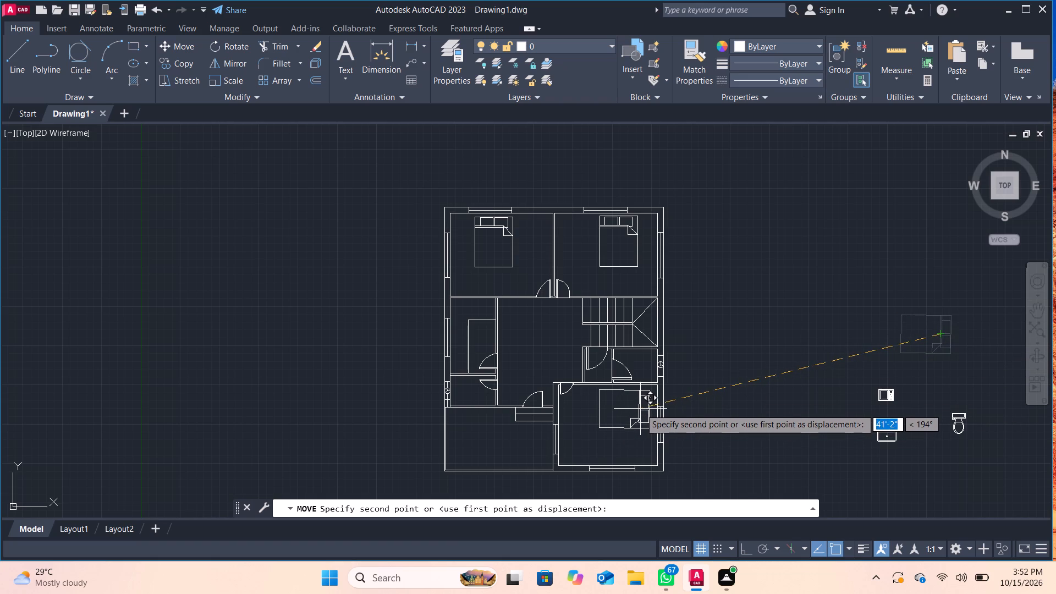
drag(640, 409, 639, 422)
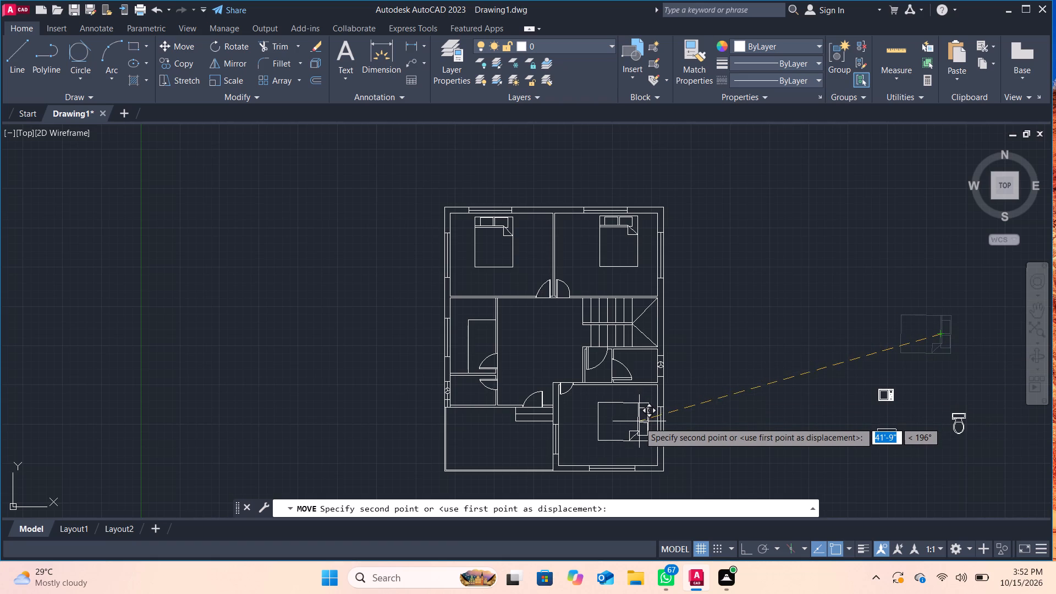
drag(639, 422, 639, 436)
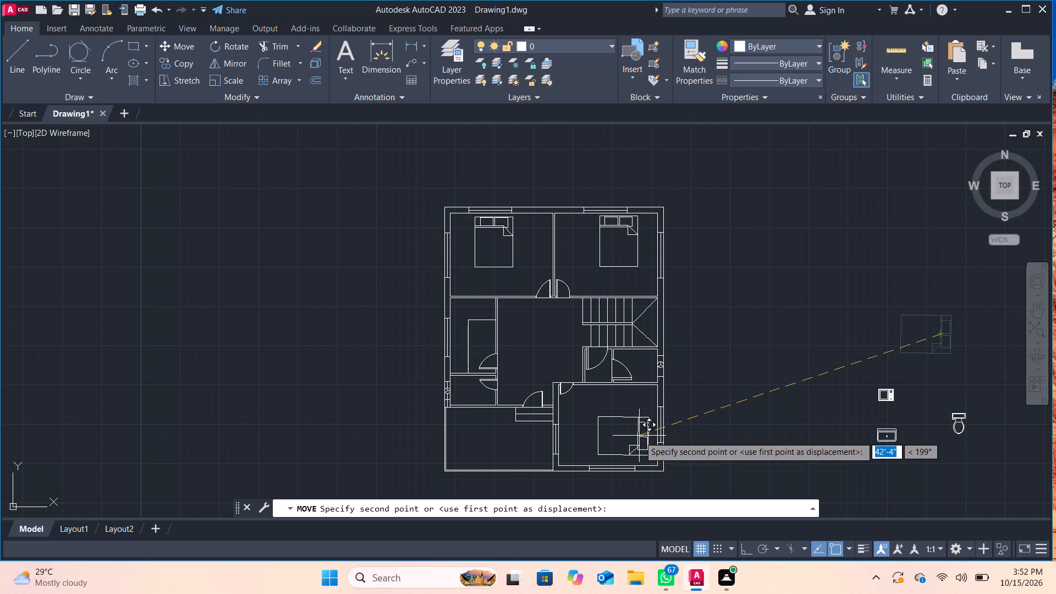
drag(639, 436, 639, 437)
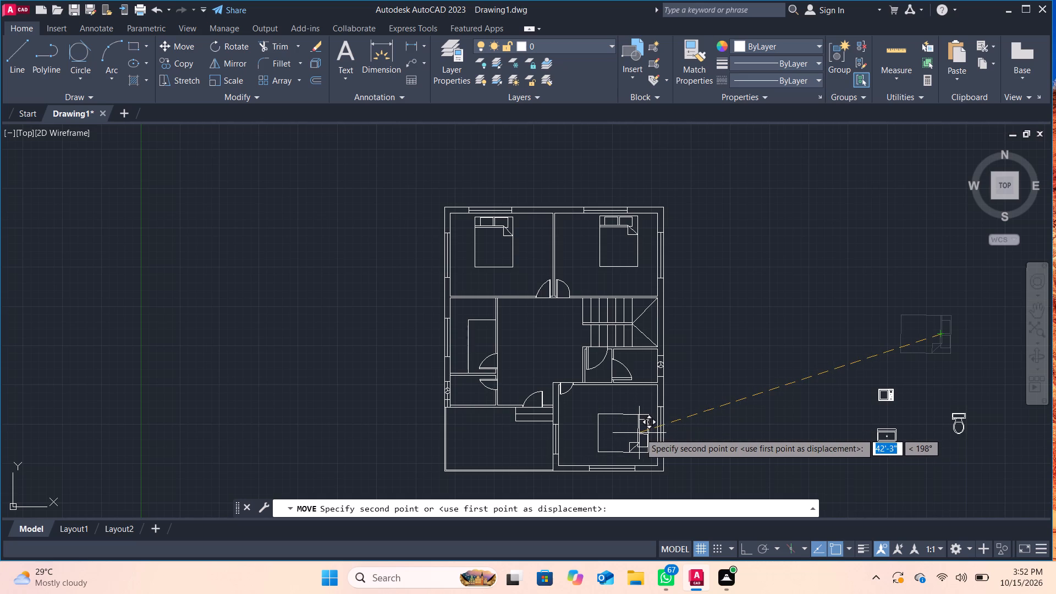
click(640, 433)
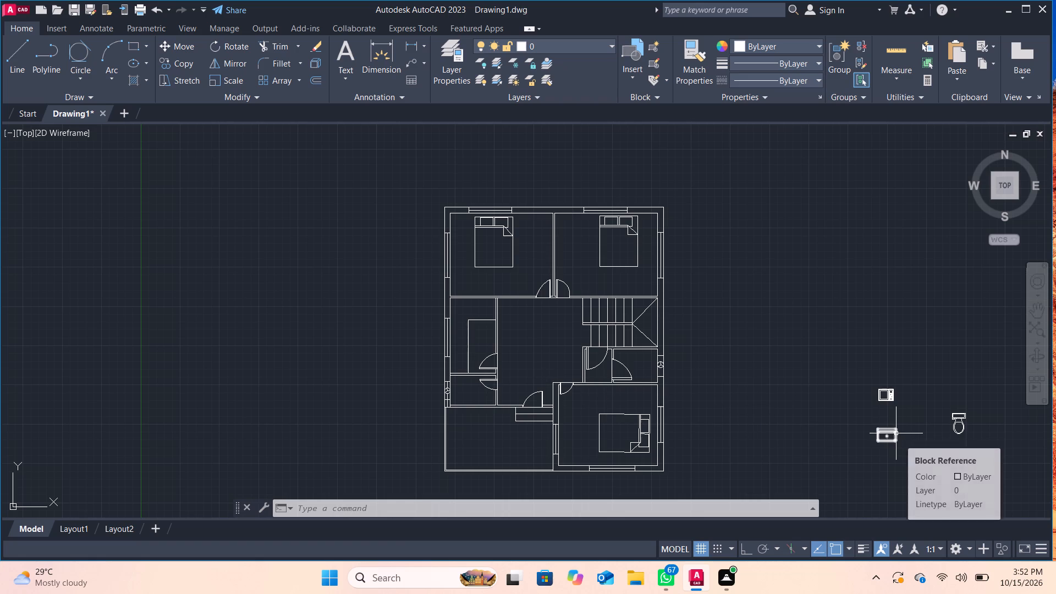
Move the sink block from outside the plan onto the north counter of the kitchen on the west side.
middle_drag(896, 433, 887, 414)
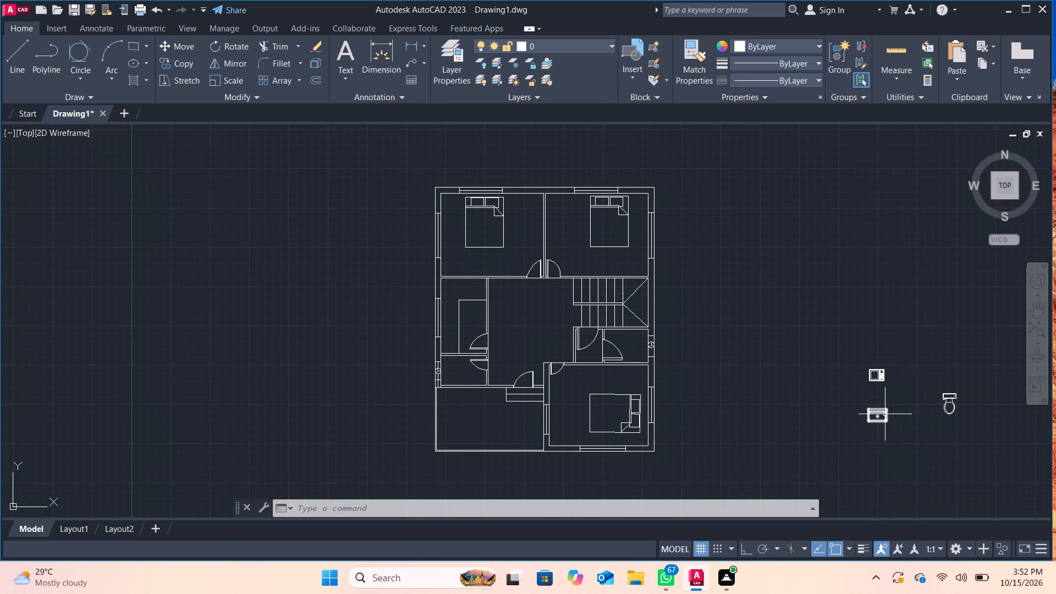
click(885, 414)
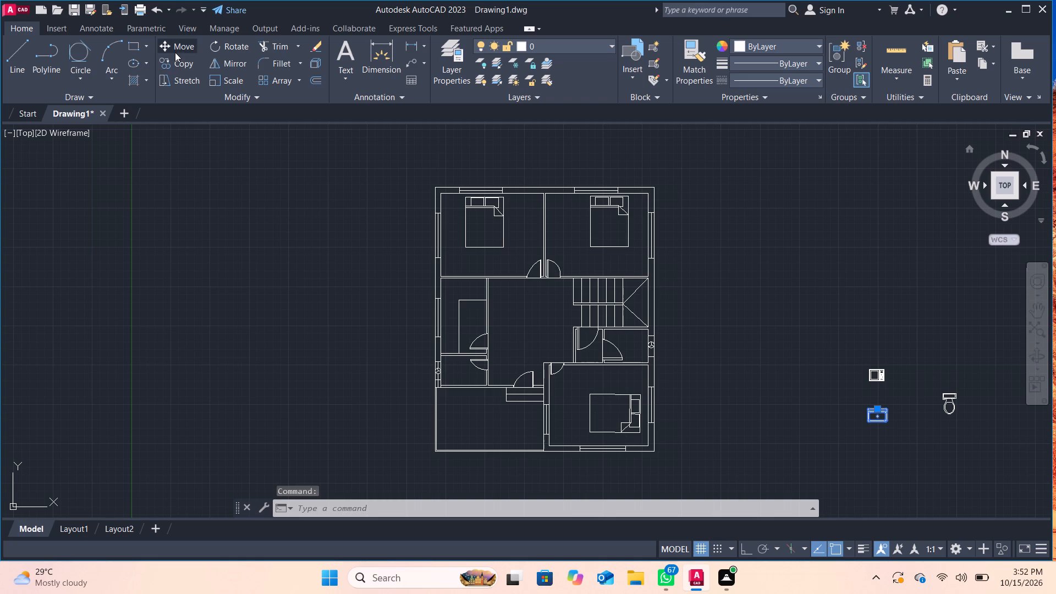
click(175, 52)
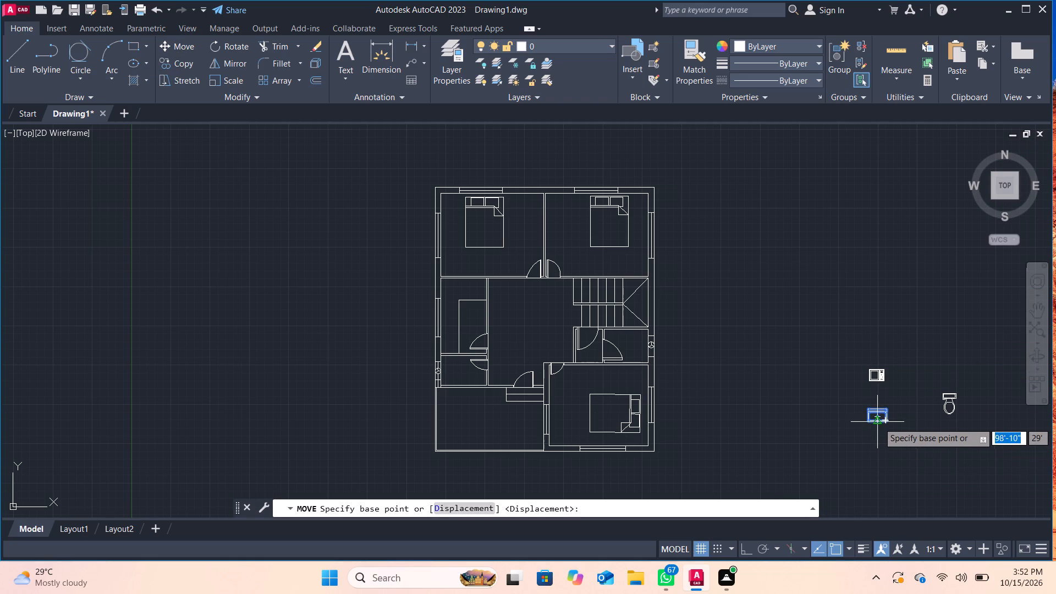
drag(878, 419, 465, 315)
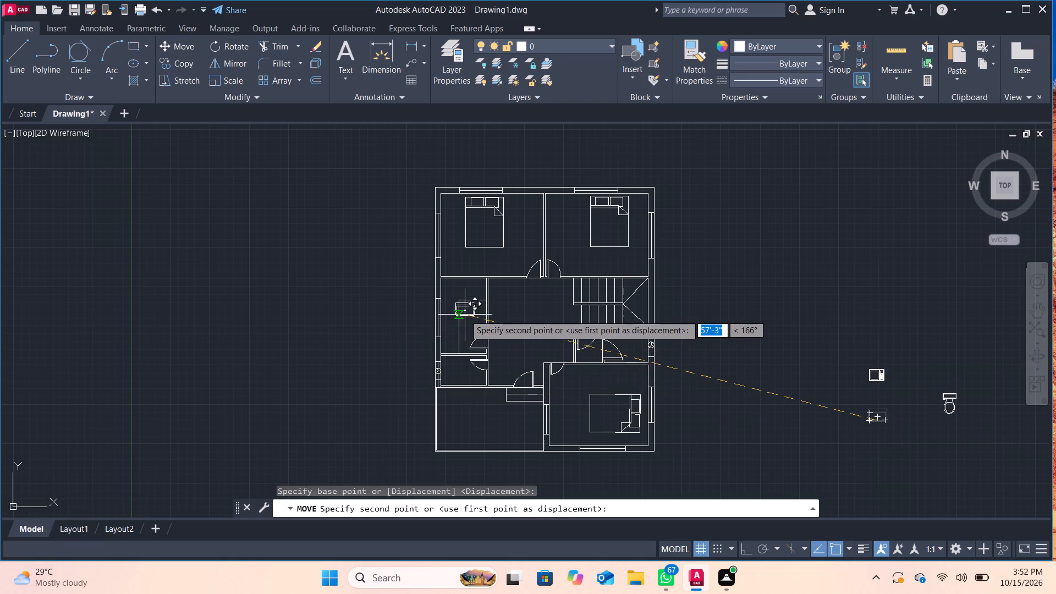
drag(465, 315, 471, 265)
scroll(465, 315, up, 2)
click(471, 265)
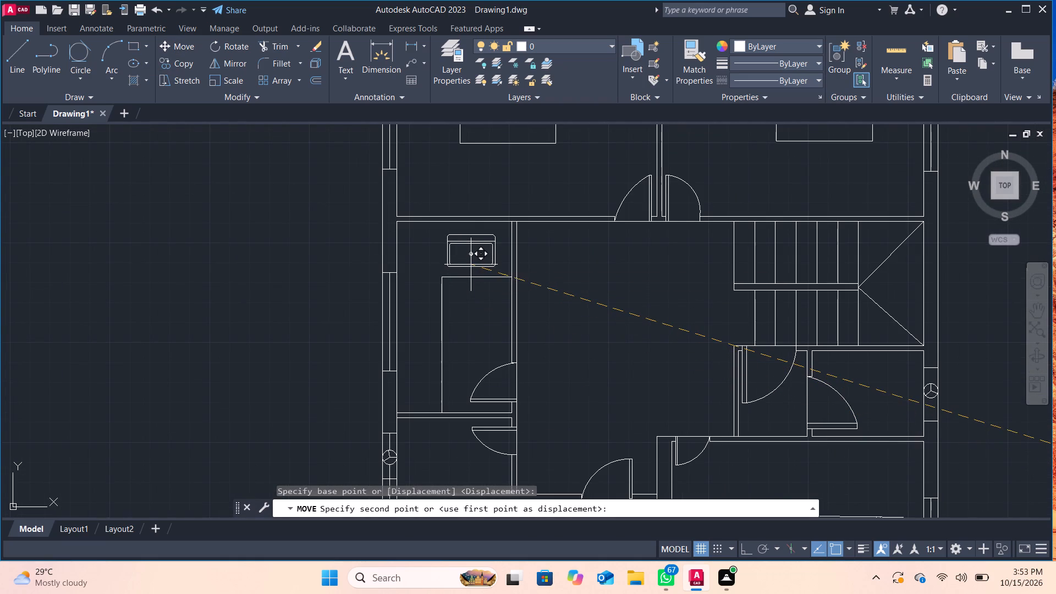
Move the microwave block from outside the plan onto the kitchen's west counter, beside the window wall.
scroll(782, 395, down, 1)
middle_drag(782, 396, 699, 331)
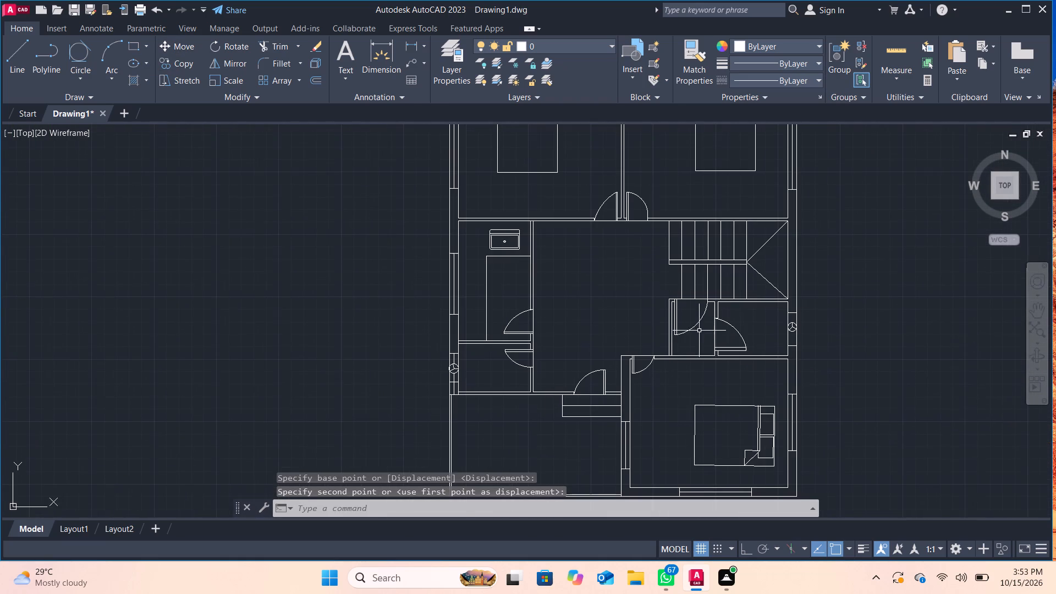
scroll(975, 428, down, 1)
middle_drag(976, 428, 846, 403)
scroll(955, 392, up, 1)
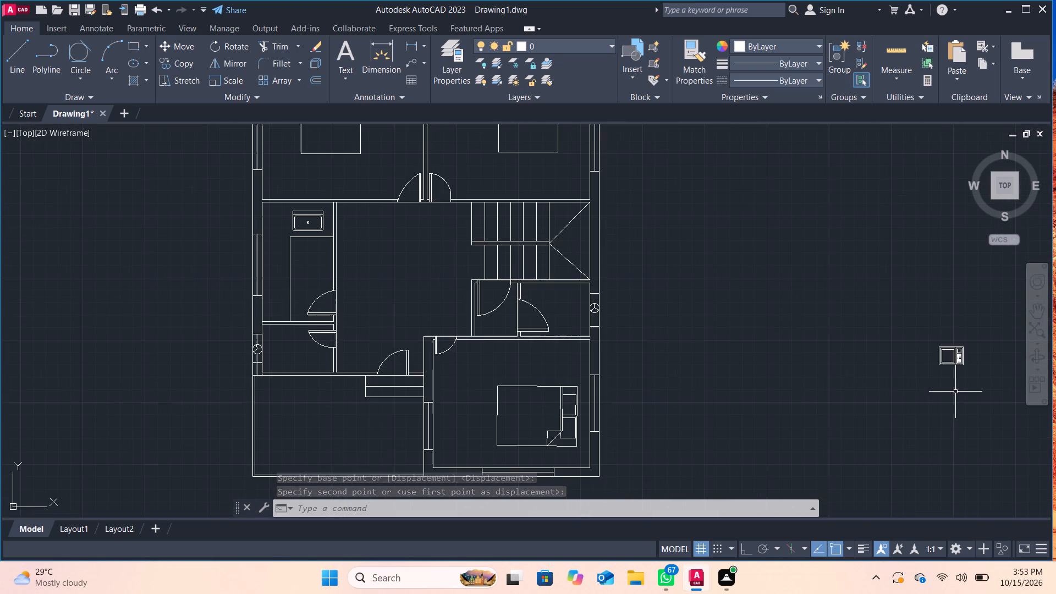
click(952, 353)
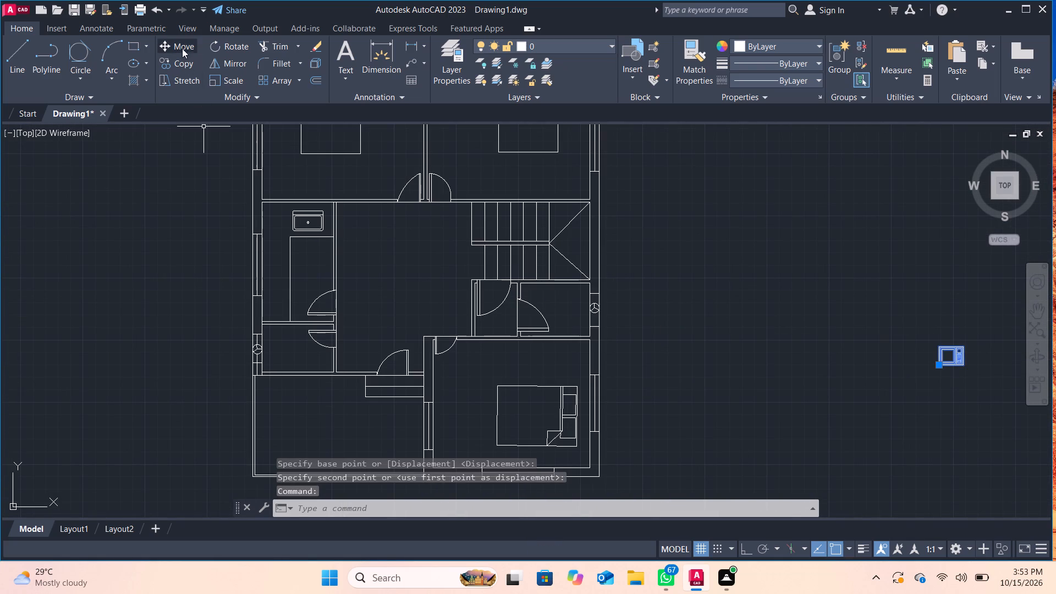
click(182, 48)
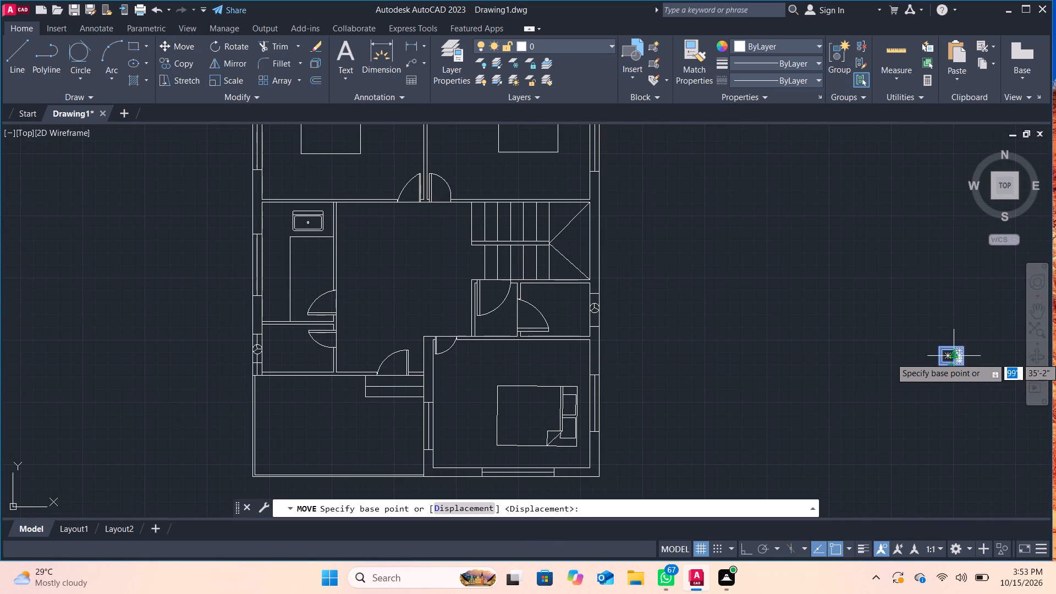
drag(946, 357, 264, 262)
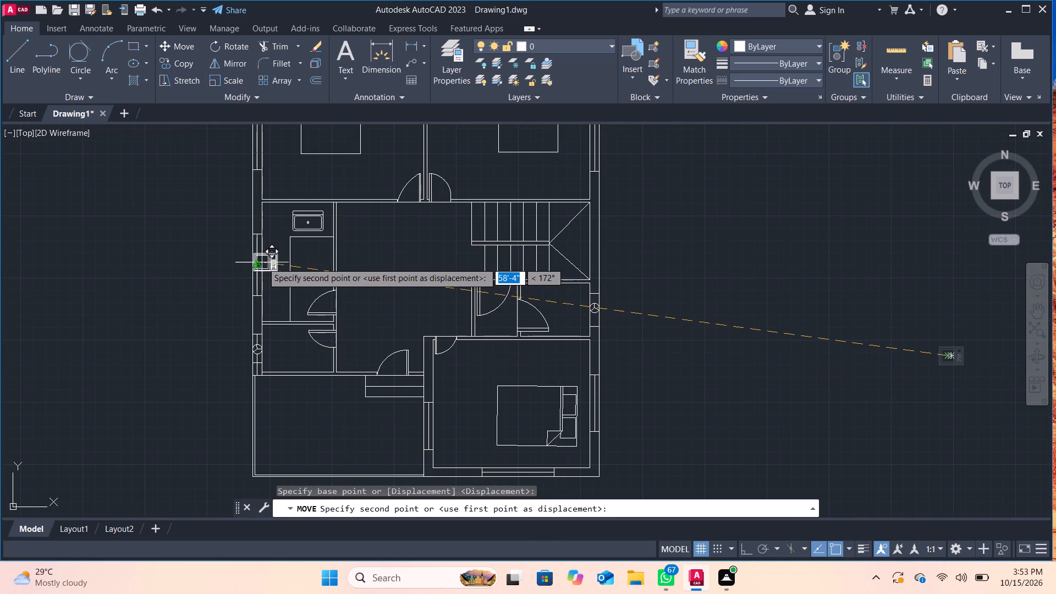
drag(264, 262, 272, 262)
click(272, 262)
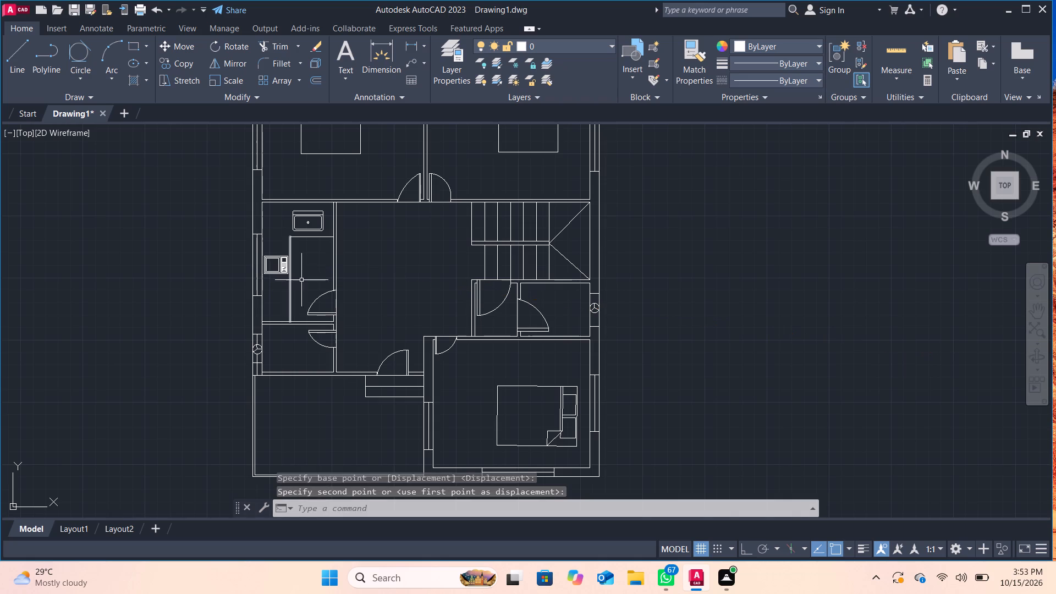
Add the multiline text BEDROOM outside the plan, just east of the northeast bedroom.
scroll(337, 309, up, 1)
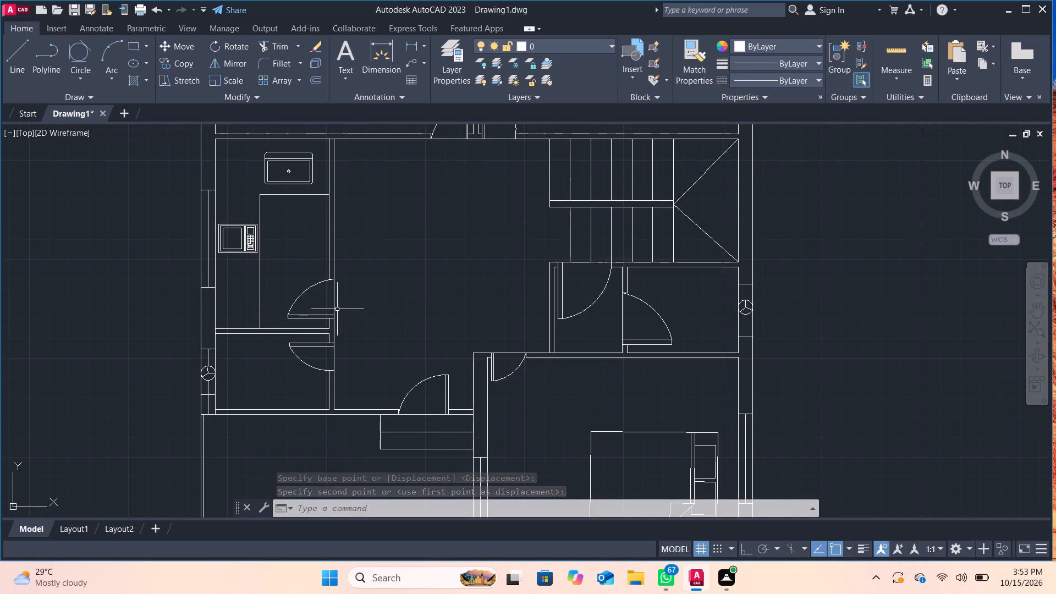
scroll(411, 258, down, 1)
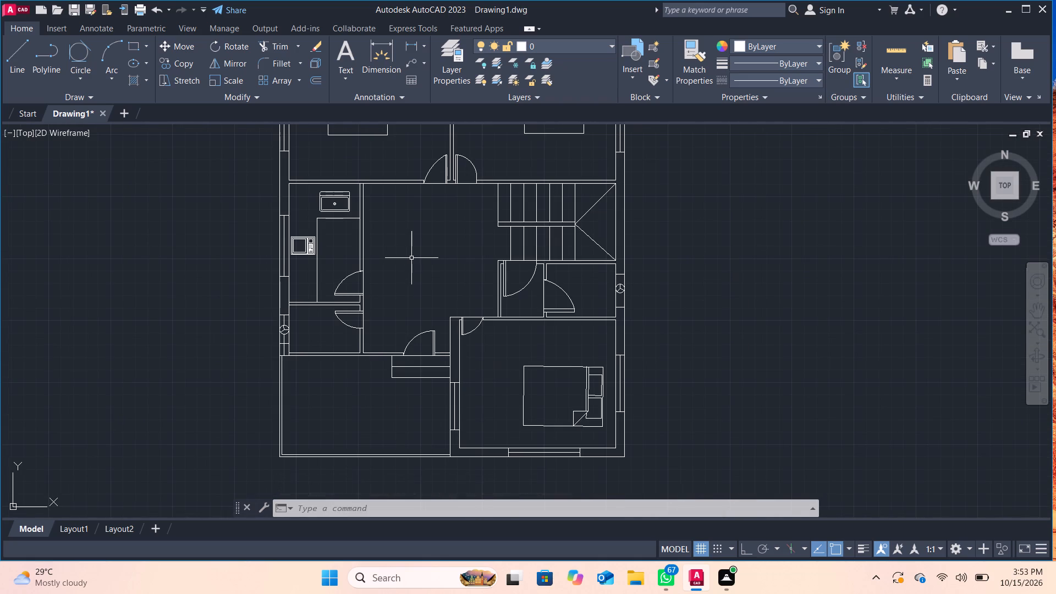
middle_drag(411, 258, 402, 304)
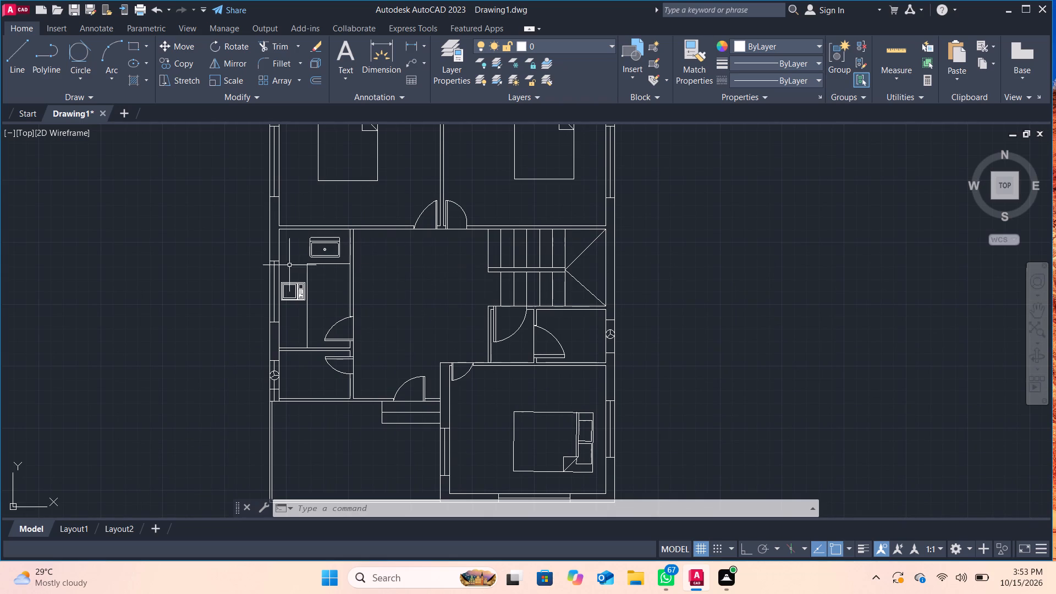
scroll(199, 296, down, 1)
middle_drag(162, 269, 166, 291)
scroll(166, 291, up, 1)
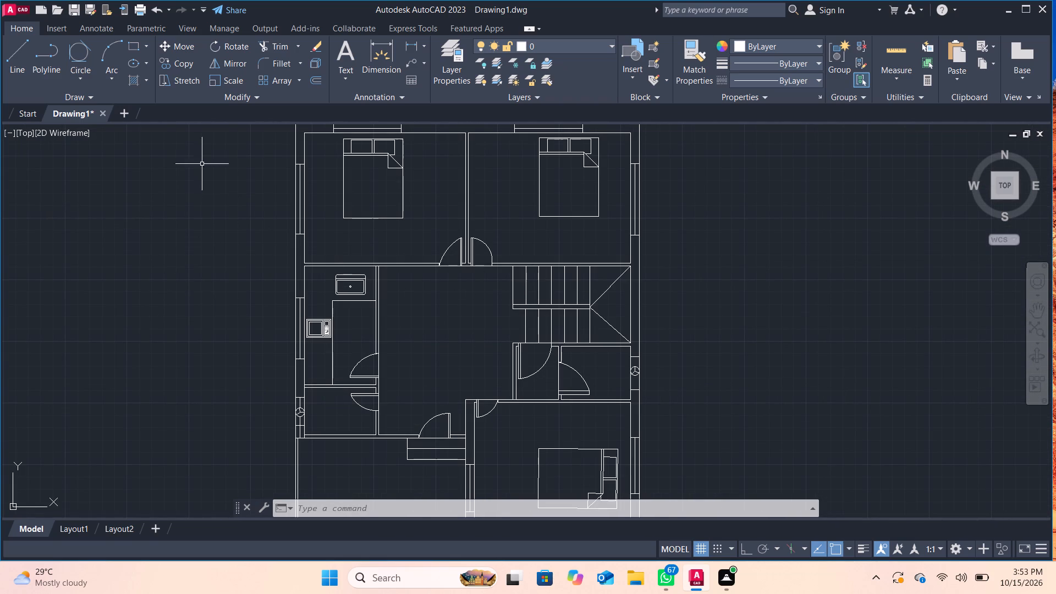
click(342, 69)
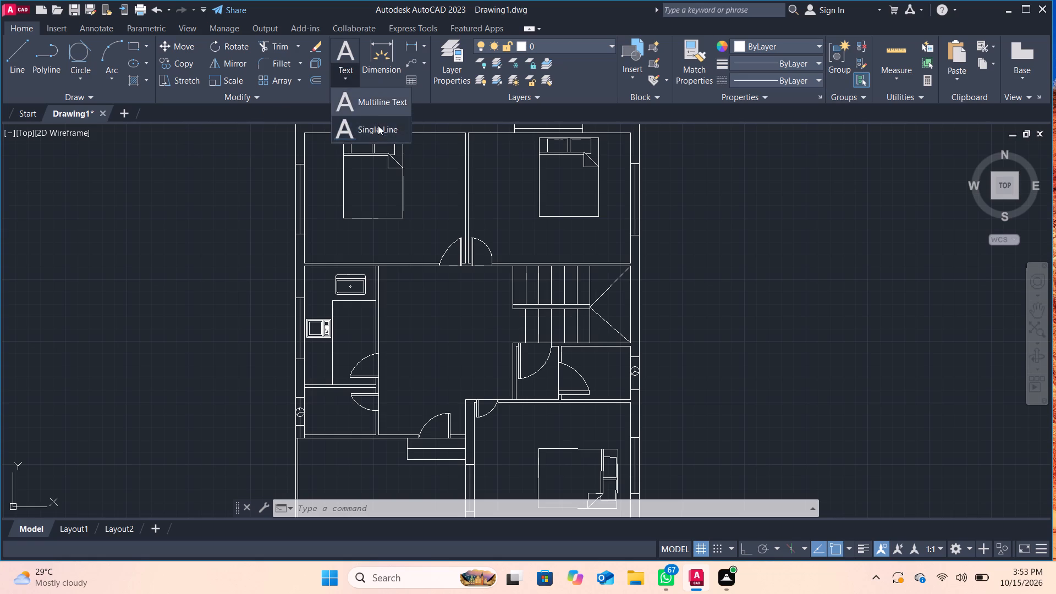
click(373, 106)
click(669, 185)
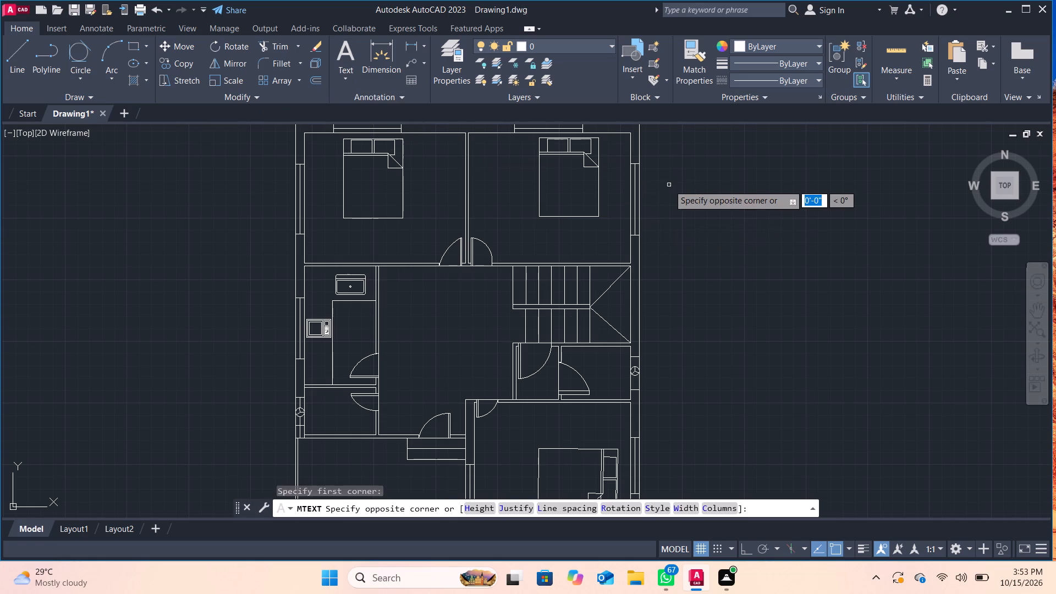
drag(669, 185, 727, 240)
click(727, 240)
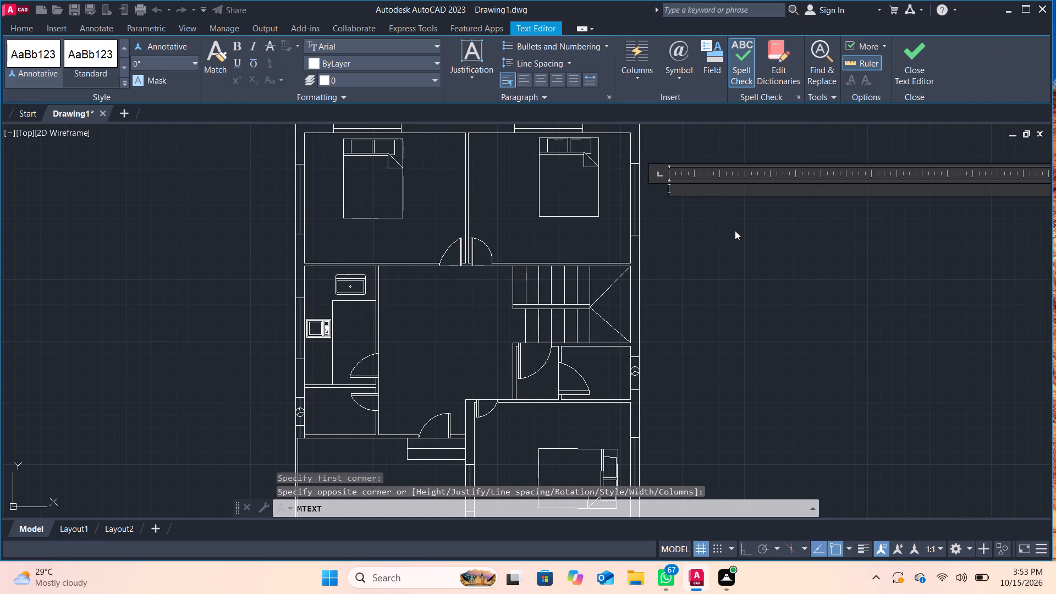
text(BED)
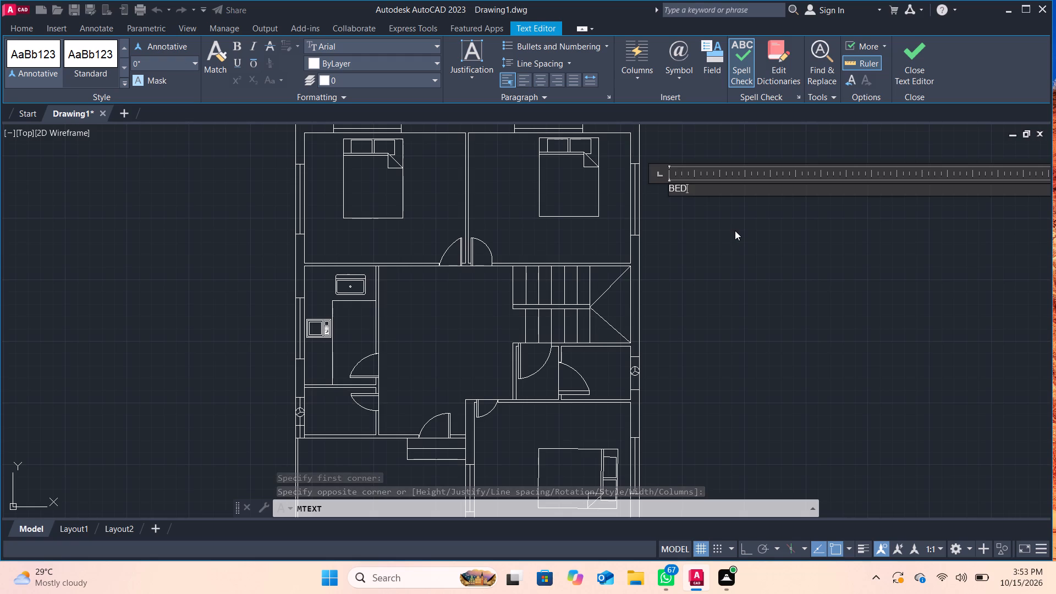
key(r)
text(OOM)
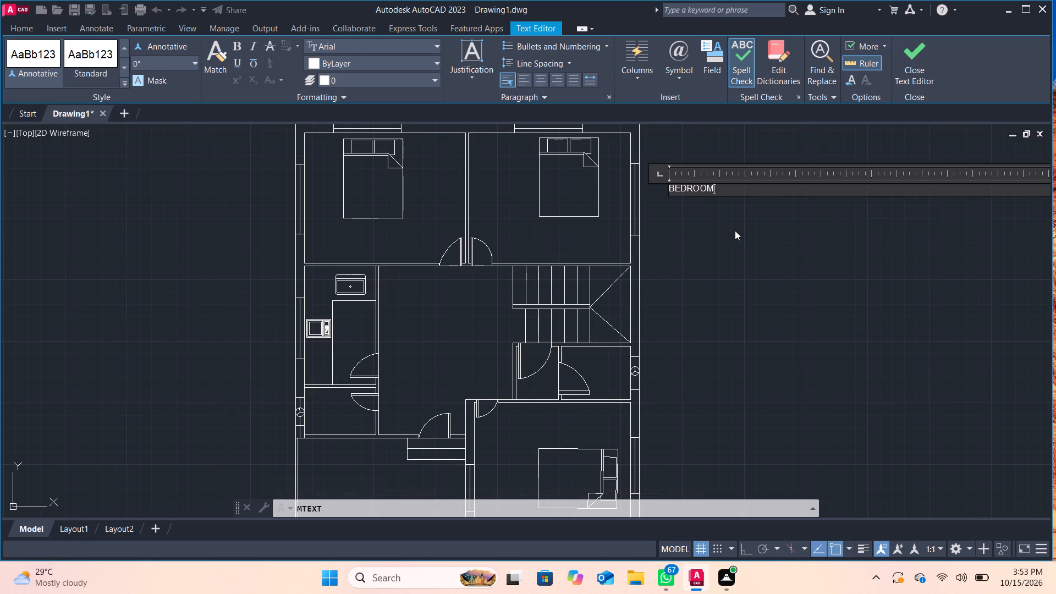
click(922, 65)
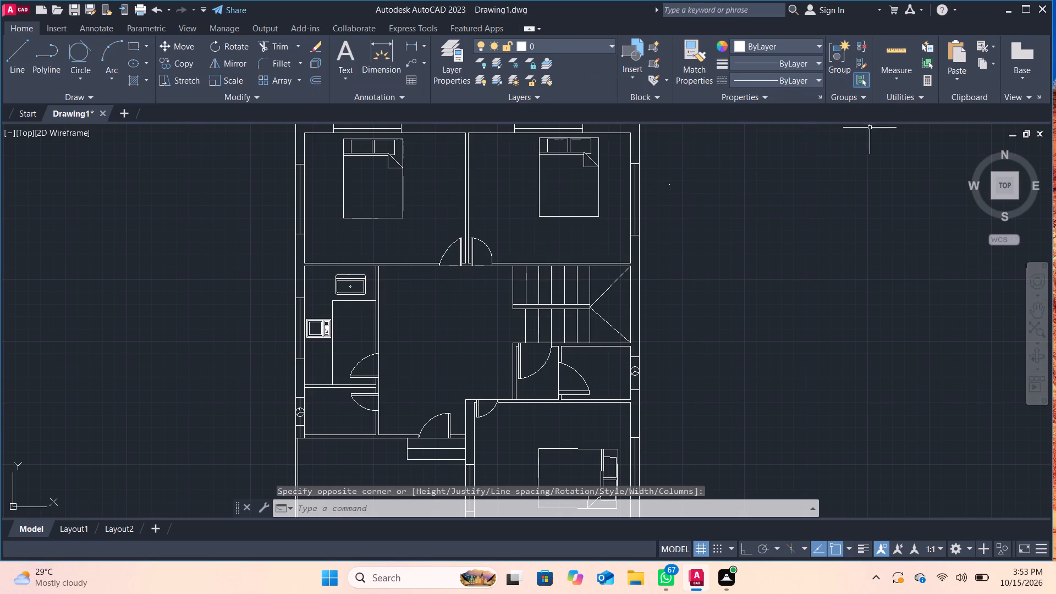
Set the text height of the tiny BEDROOM label to 6" in its properties.
scroll(692, 174, up, 2)
click(608, 182)
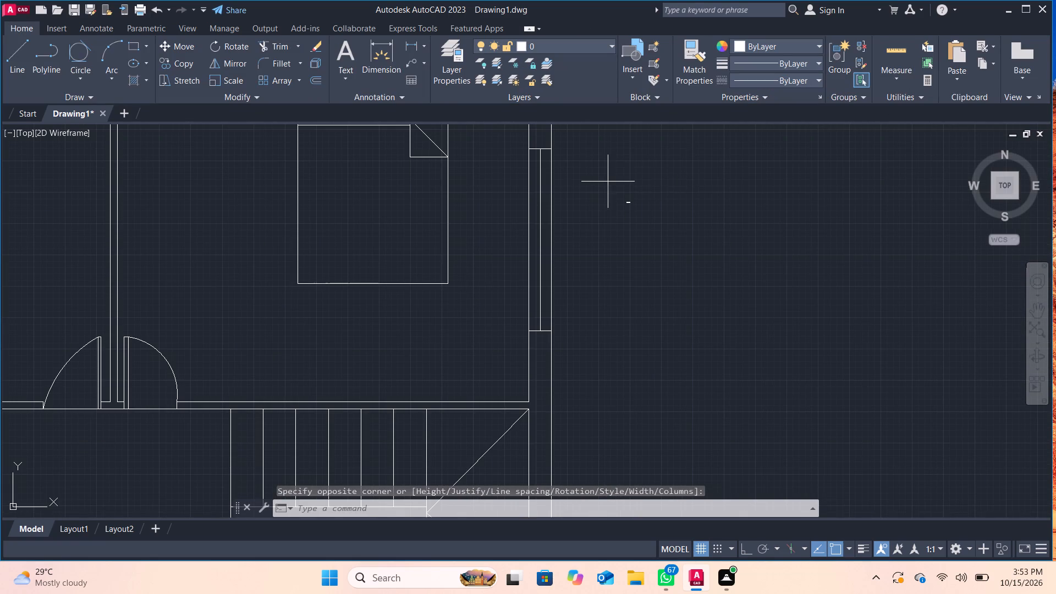
click(641, 209)
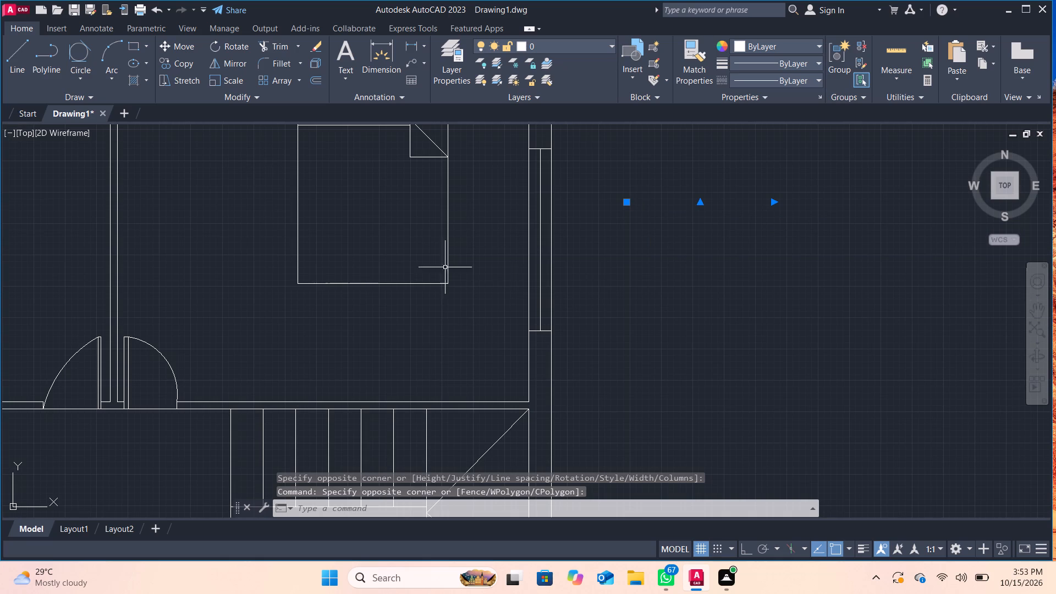
key(ctrl+1)
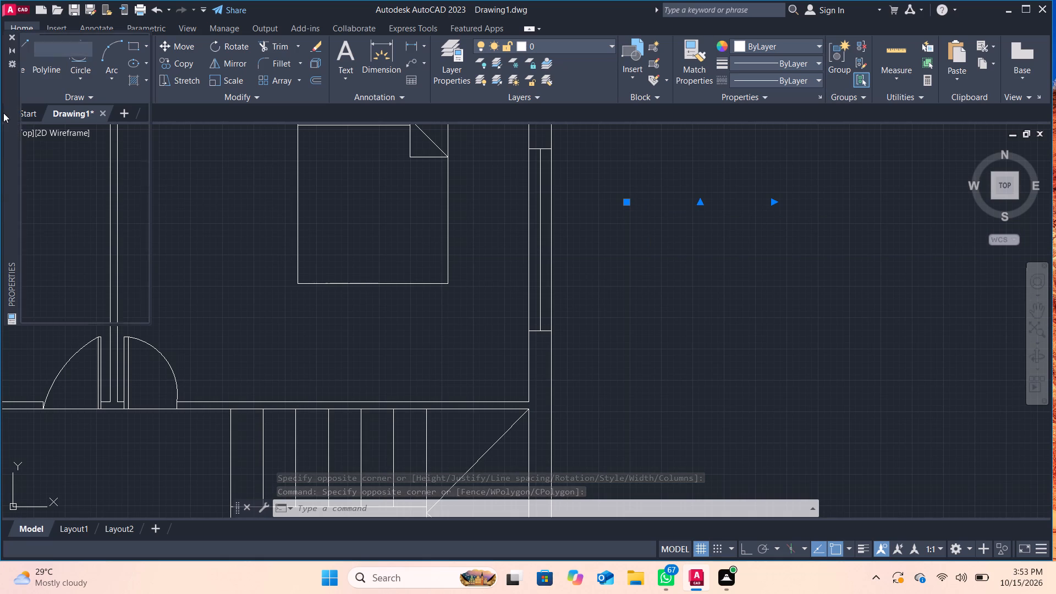
scroll(58, 179, down, 5)
scroll(68, 224, down, 5)
scroll(68, 224, up, 2)
scroll(68, 224, down, 1)
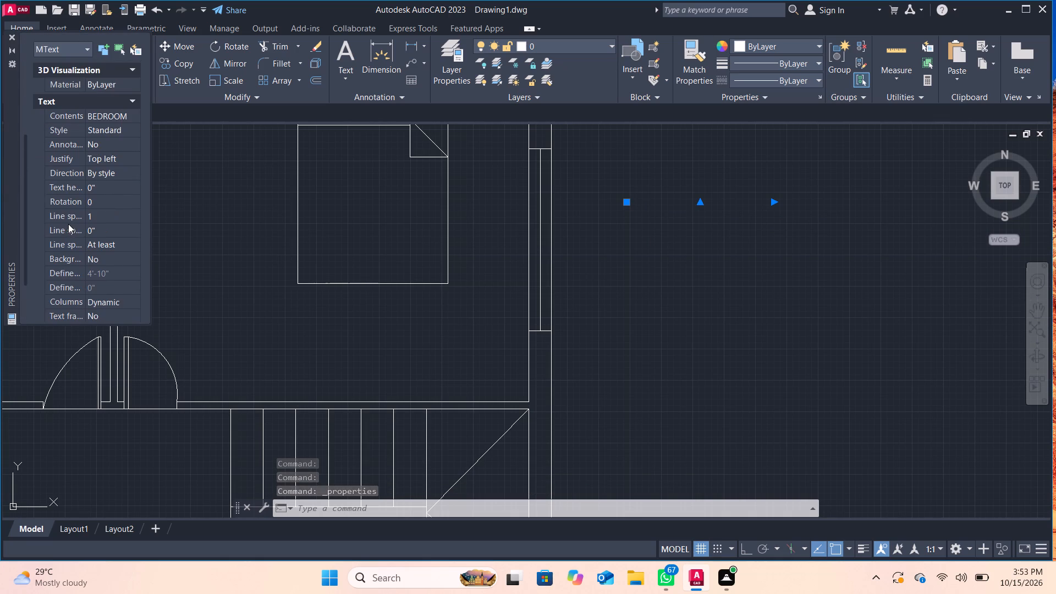
click(109, 185)
key(BackSpace)
key(BackSpace)
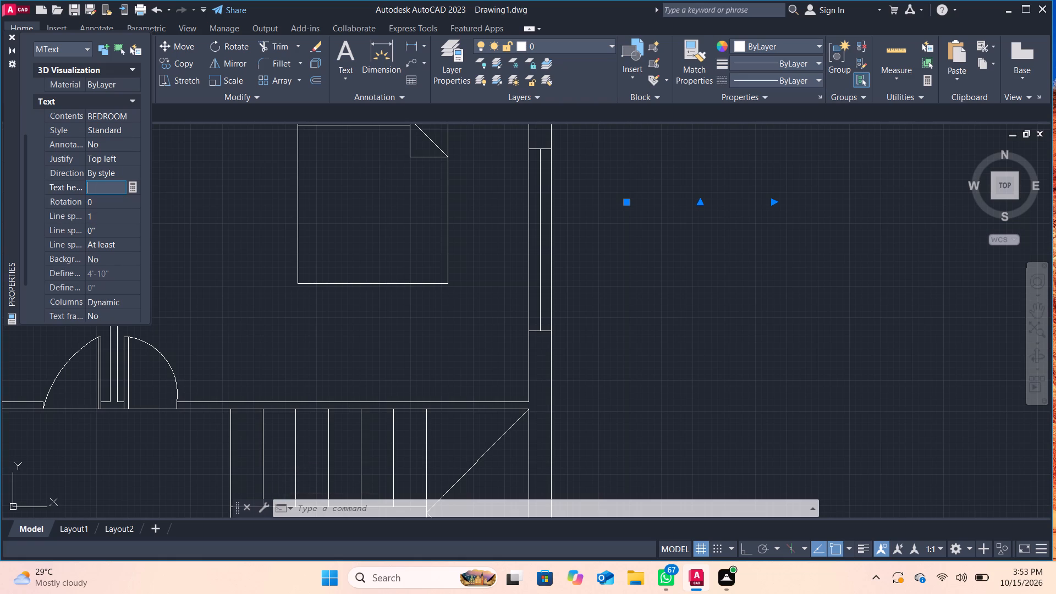
key(6)
key(Return)
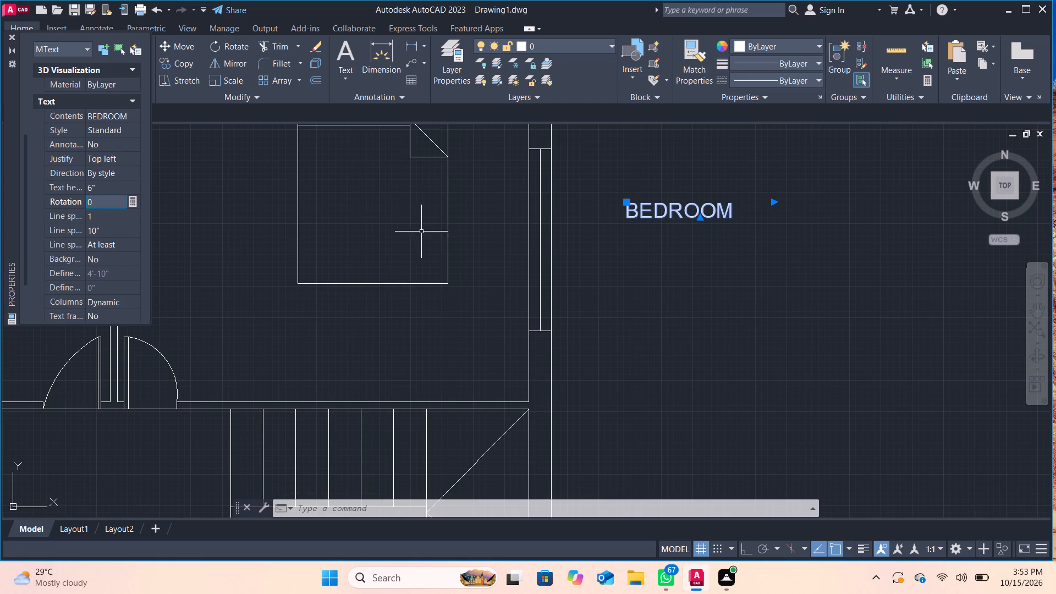
Set the BEDROOM label's text height to 7" and close its properties.
click(115, 186)
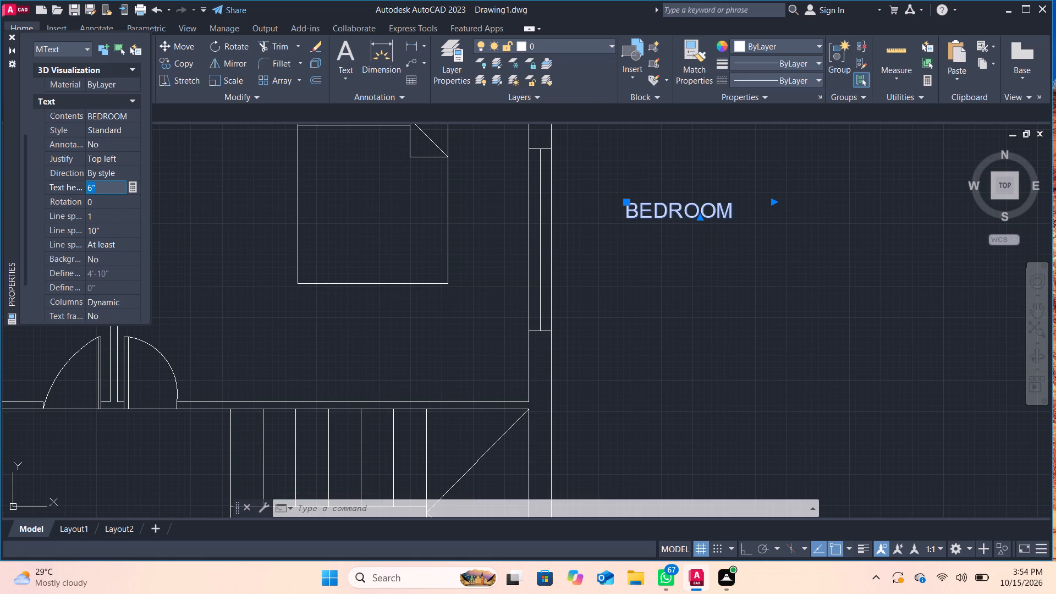
key(BackSpace)
key(BackSpace)
text(7.)
key(Return)
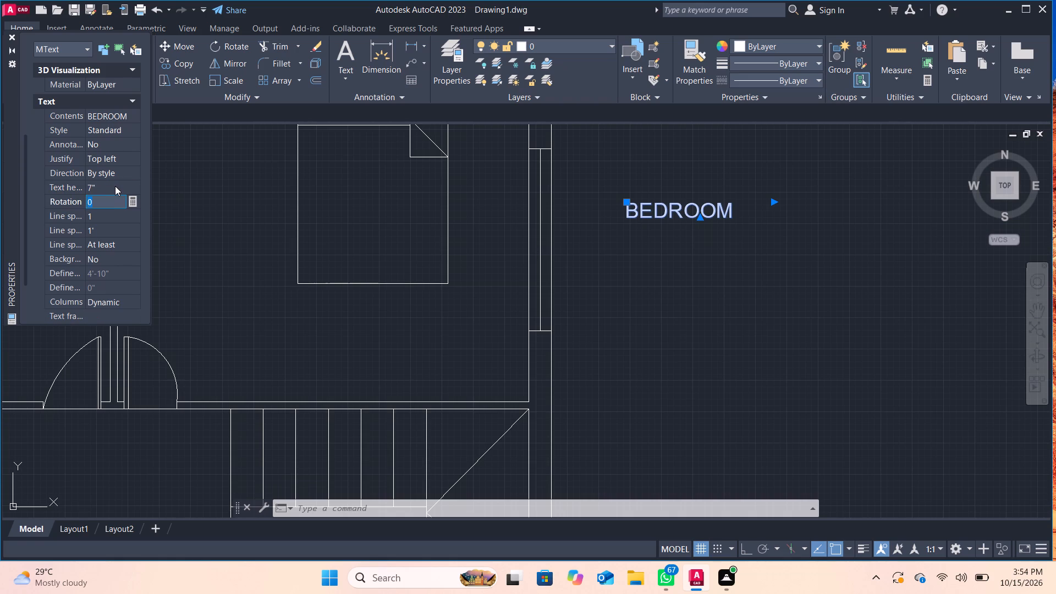
click(672, 177)
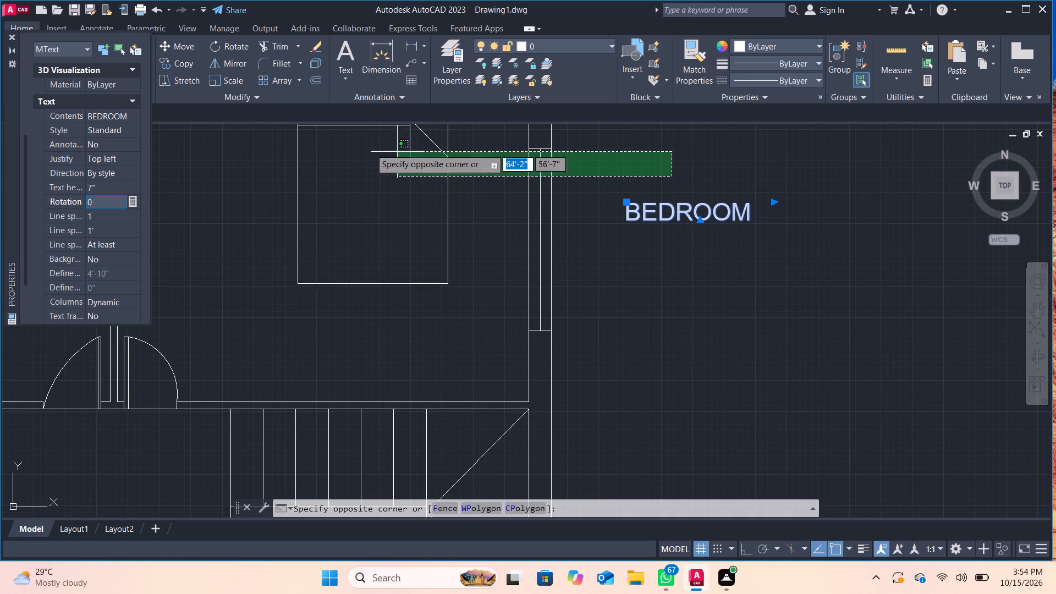
click(741, 278)
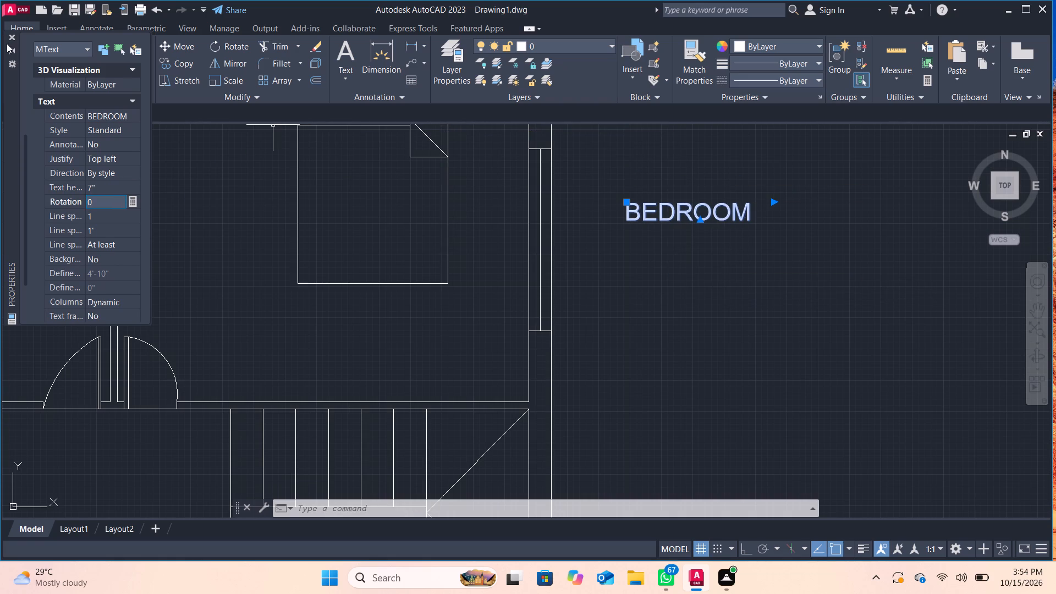
click(9, 38)
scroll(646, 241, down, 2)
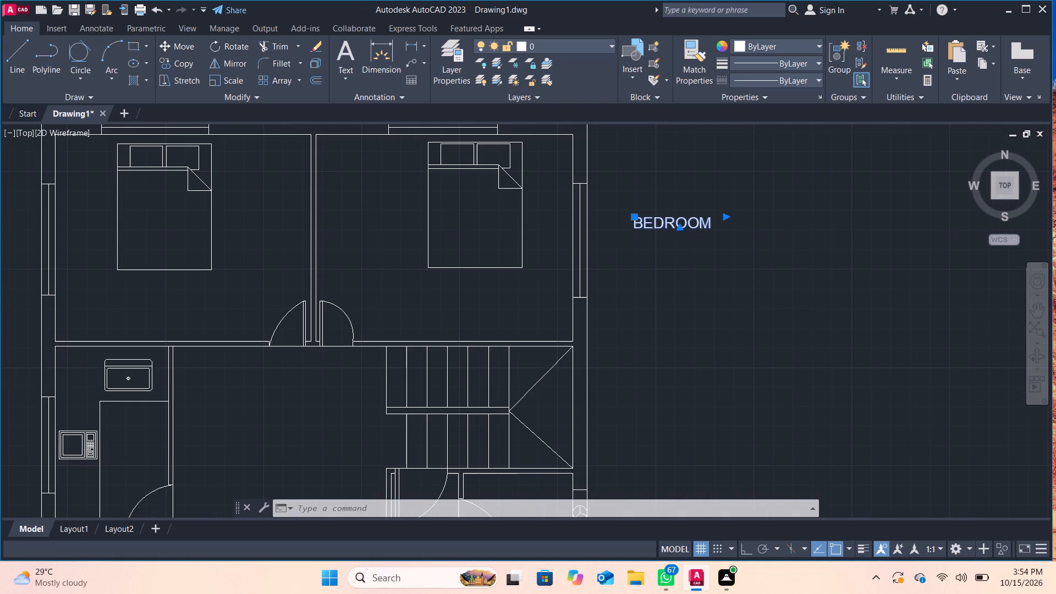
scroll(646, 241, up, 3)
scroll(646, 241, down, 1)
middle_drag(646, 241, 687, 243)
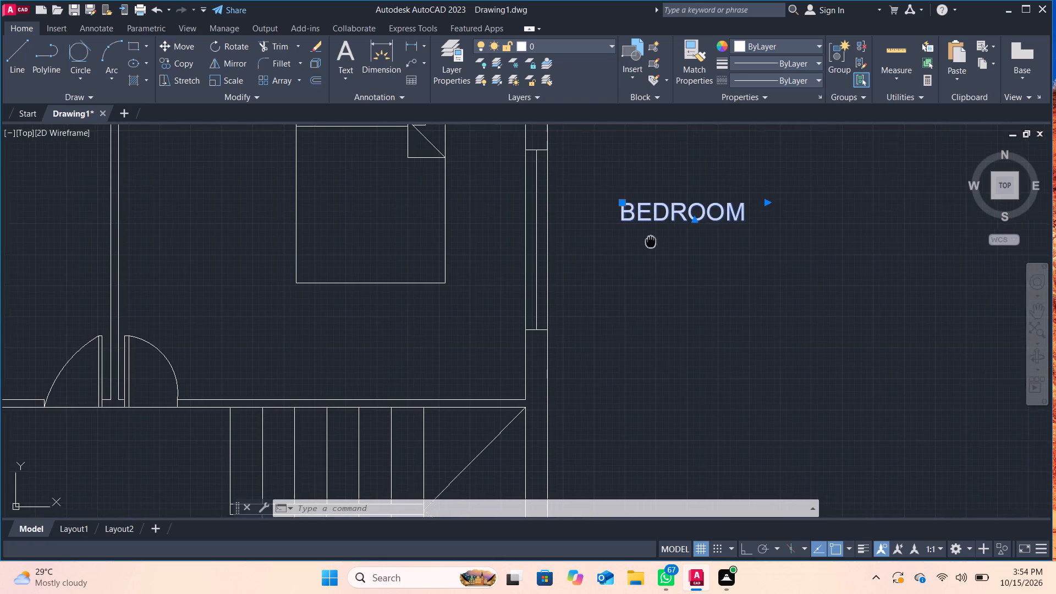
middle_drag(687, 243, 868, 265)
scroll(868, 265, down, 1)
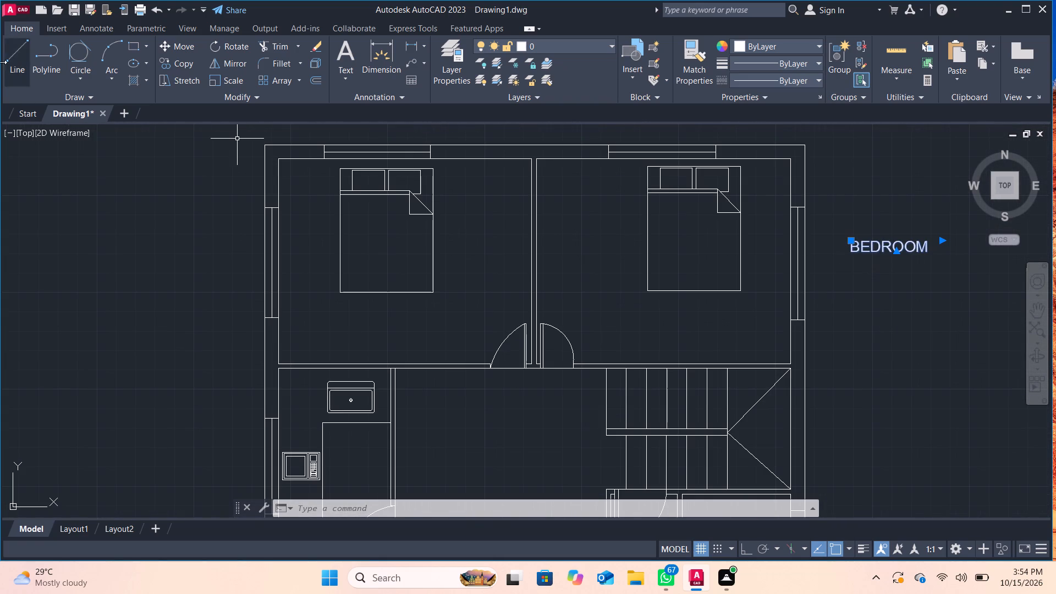
Copy the BEDROOM label from outside the plan into the northwest and northeast bedrooms, just below each bed.
click(185, 60)
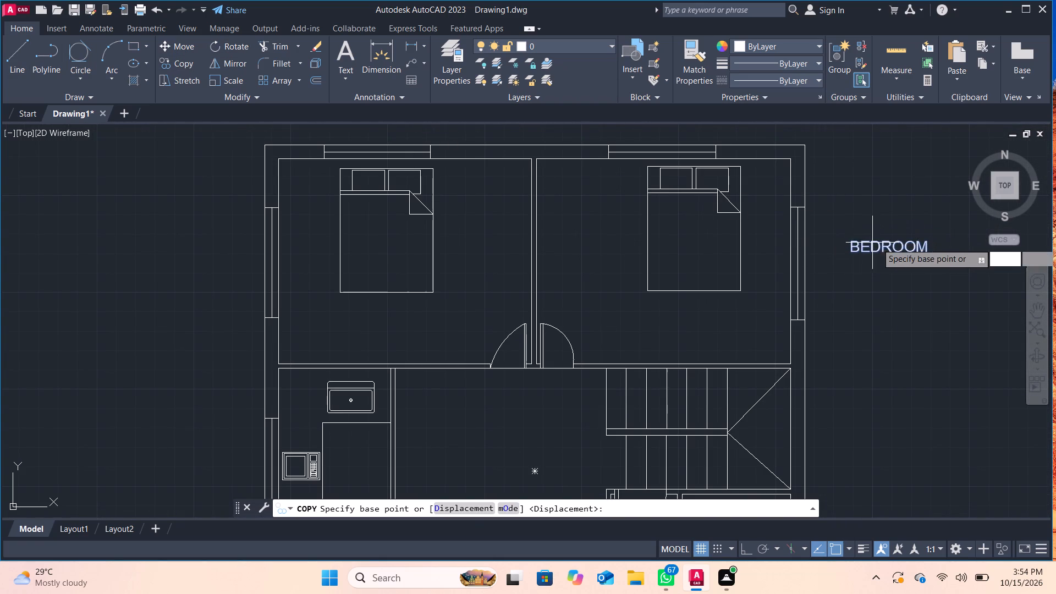
drag(878, 243, 339, 305)
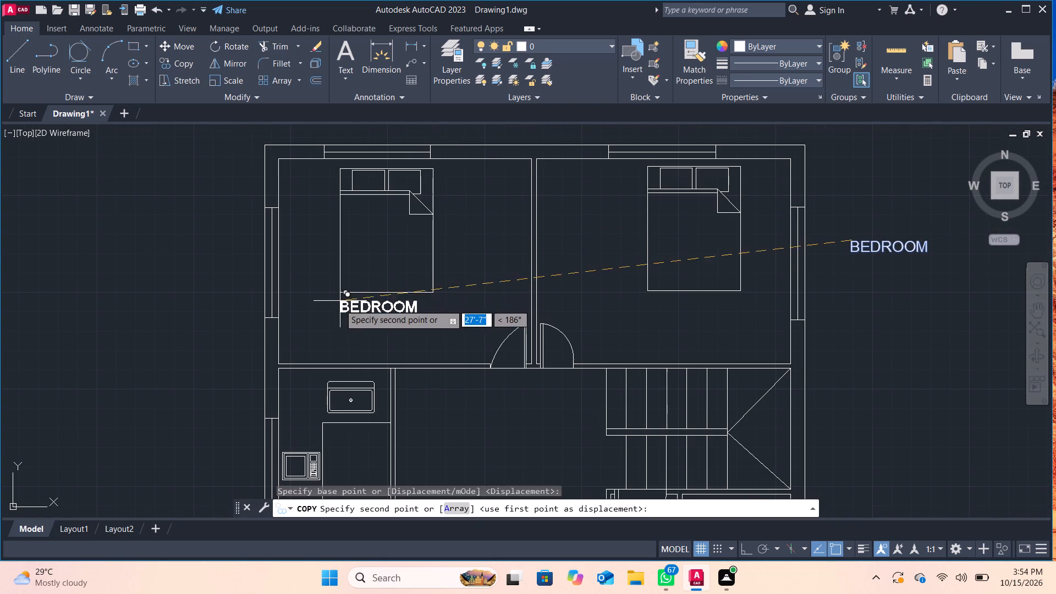
drag(339, 305, 340, 319)
click(340, 319)
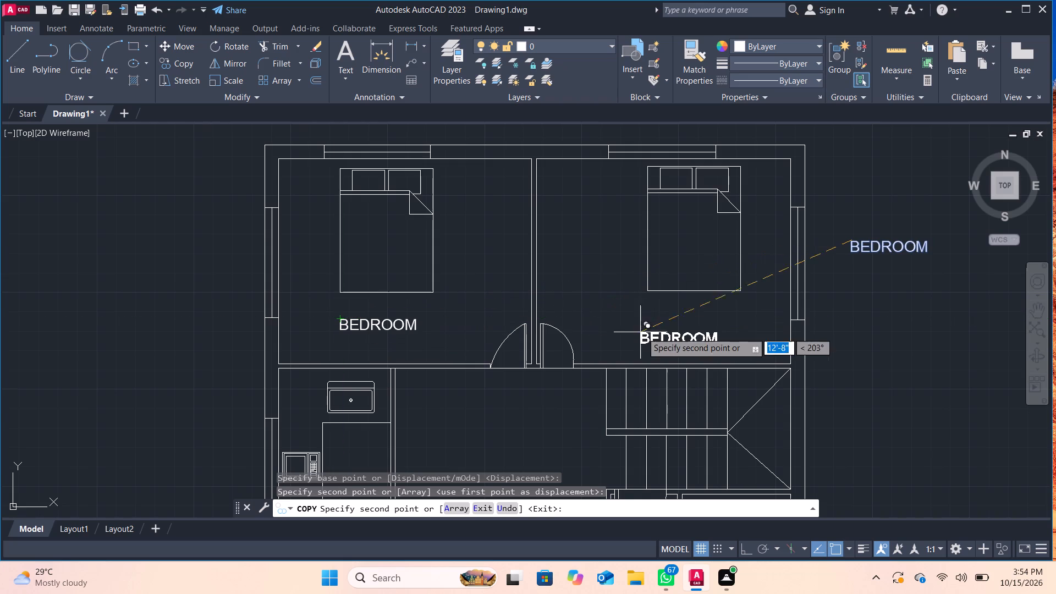
click(649, 323)
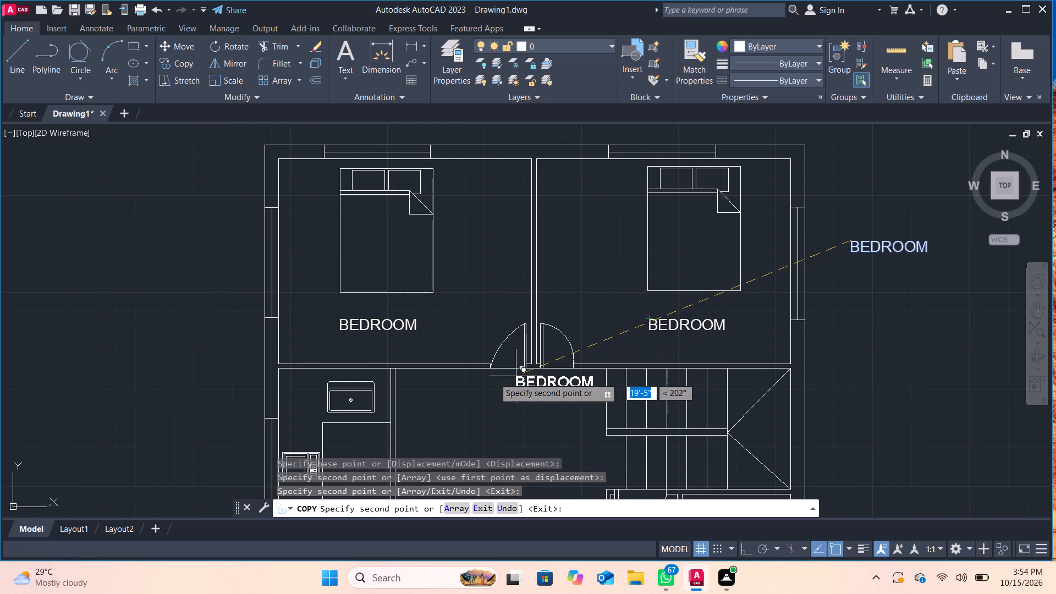
Place further copies of the BEDROOM label in the kitchen beside the microwave and in the central hall.
scroll(458, 375, down, 1)
middle_drag(465, 338, 505, 239)
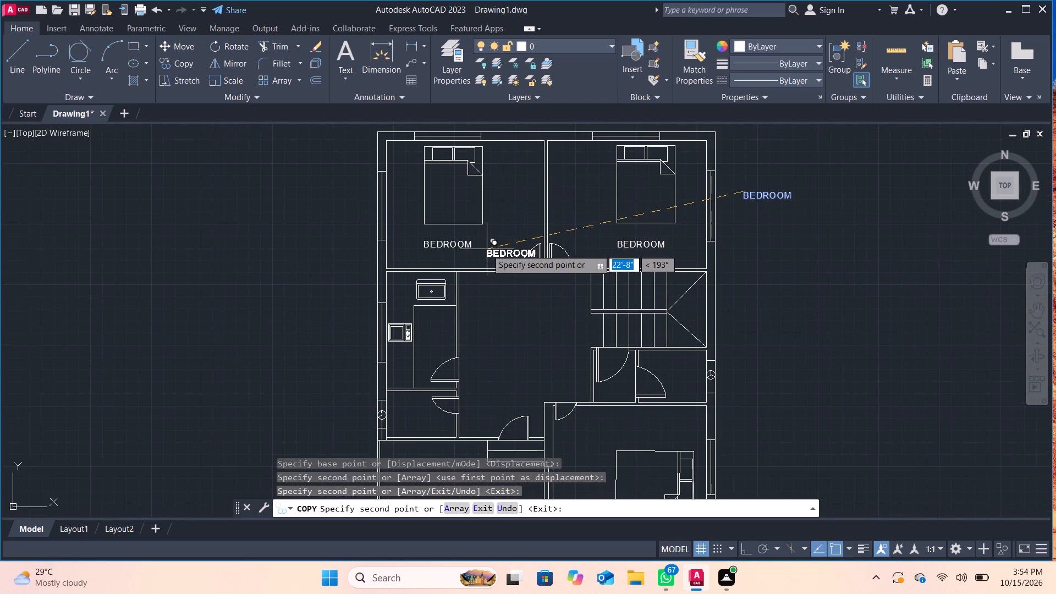
scroll(411, 322, down, 1)
scroll(419, 353, up, 4)
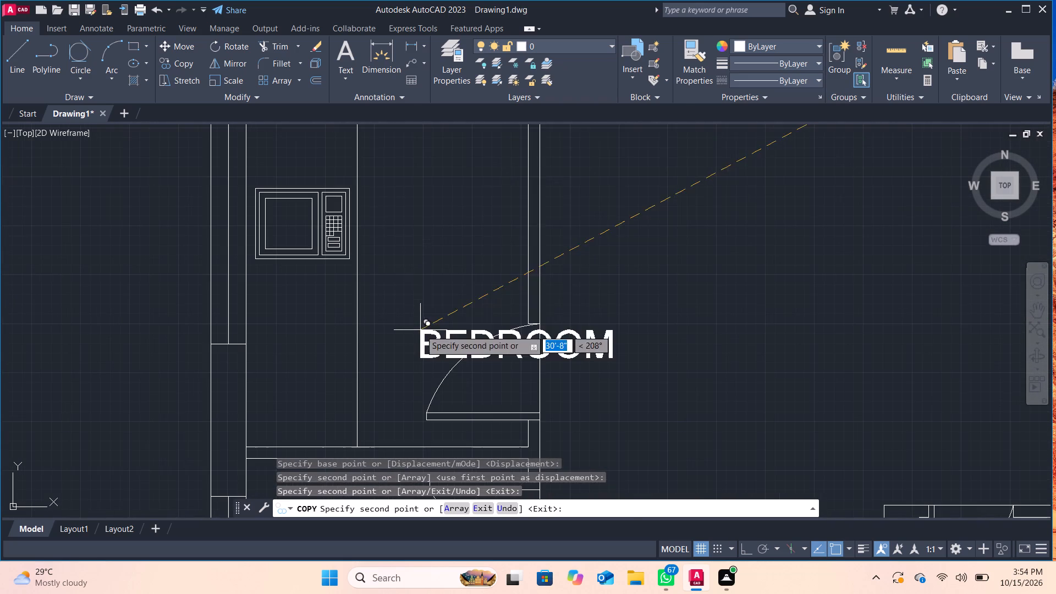
click(364, 189)
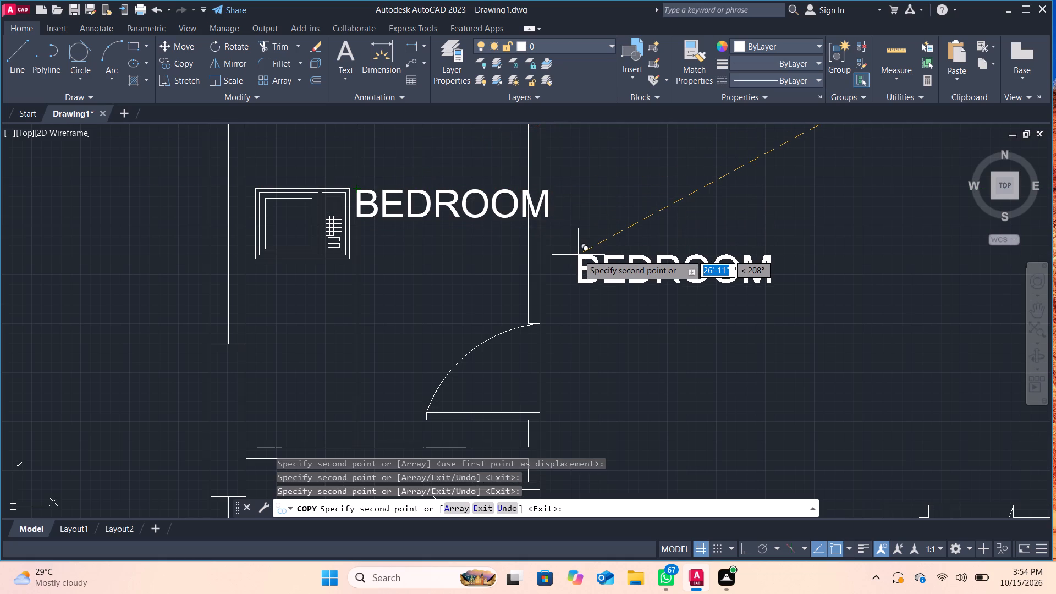
scroll(725, 372, down, 2)
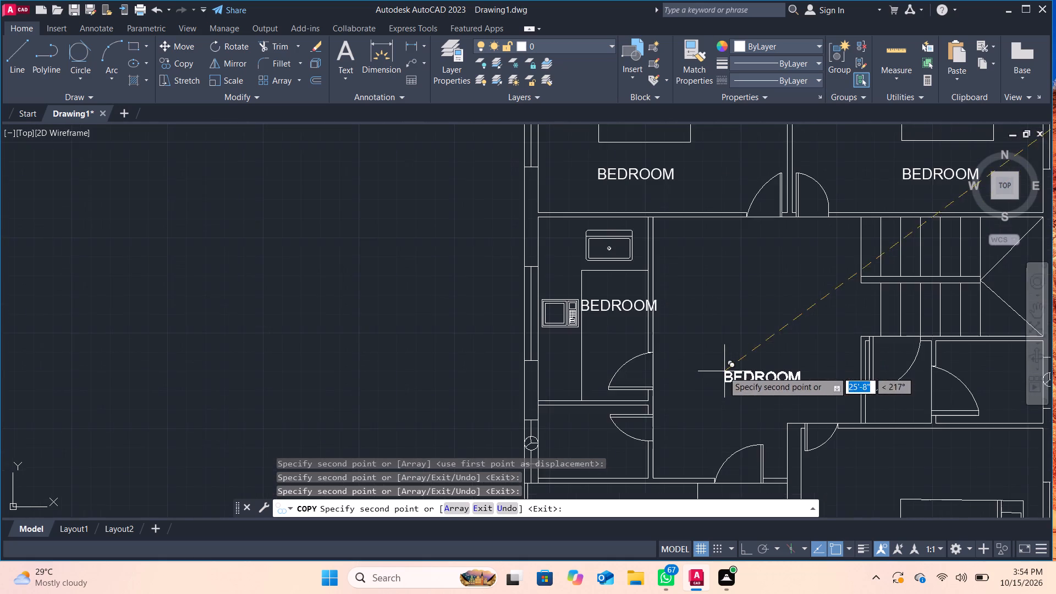
middle_drag(713, 347, 702, 305)
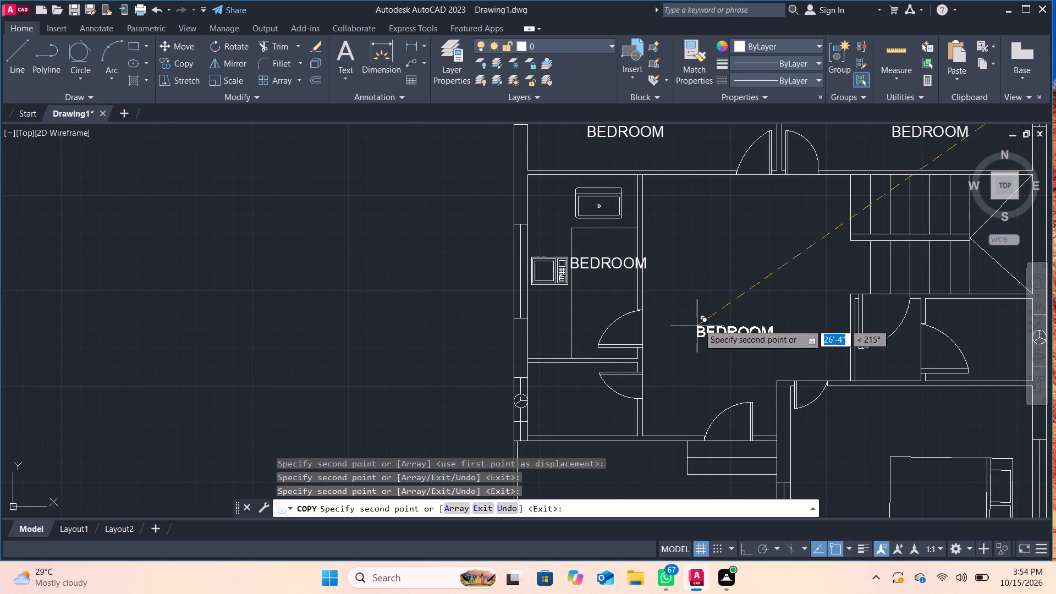
click(695, 273)
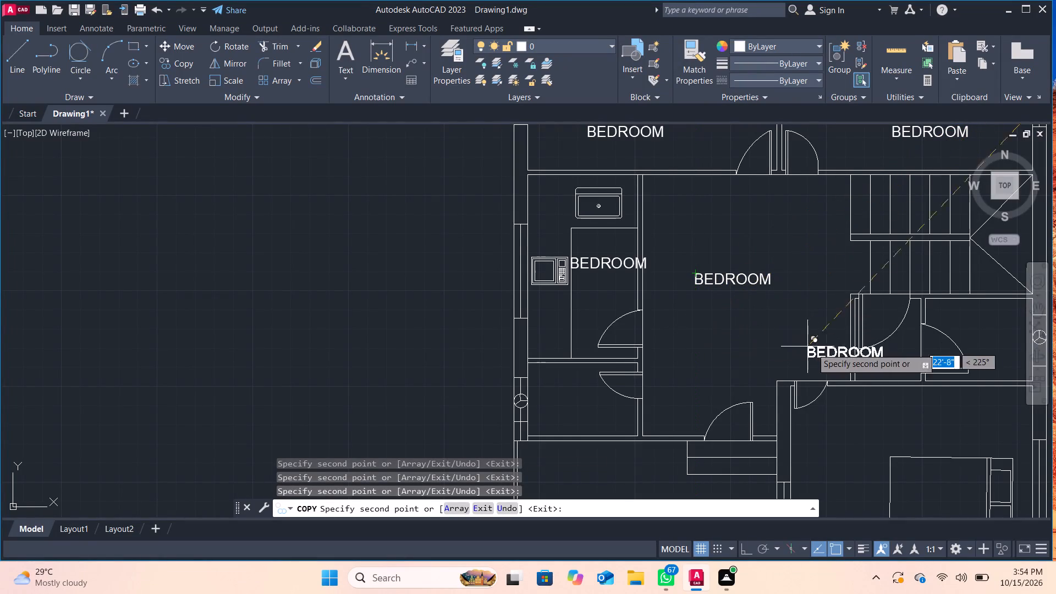
Place BEDROOM label copies in the two small rooms south of the stairs and in the southeast bedroom above its bed.
middle_drag(846, 358, 758, 279)
scroll(773, 279, up, 3)
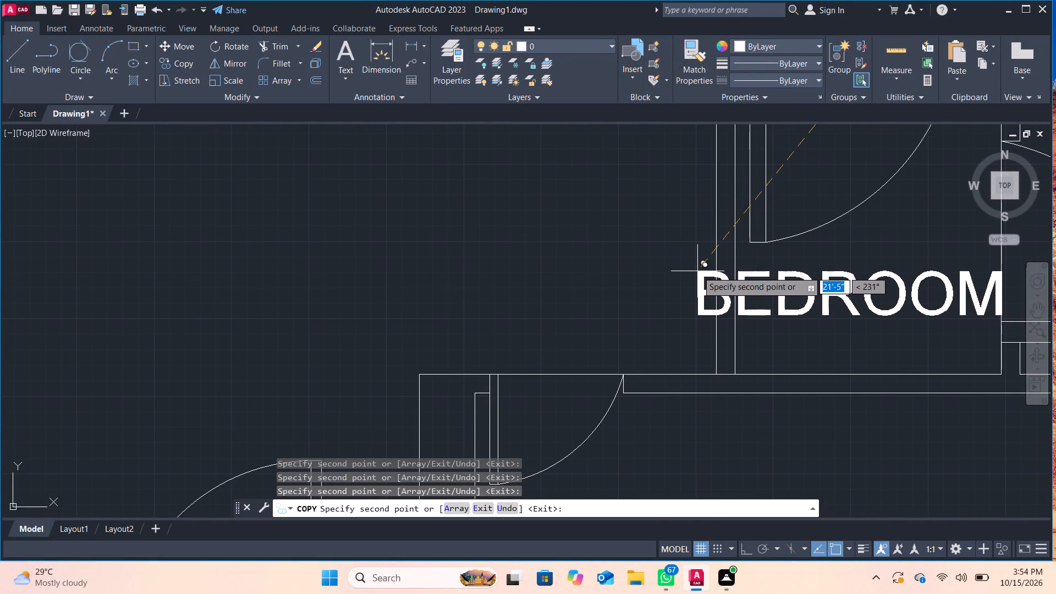
click(695, 269)
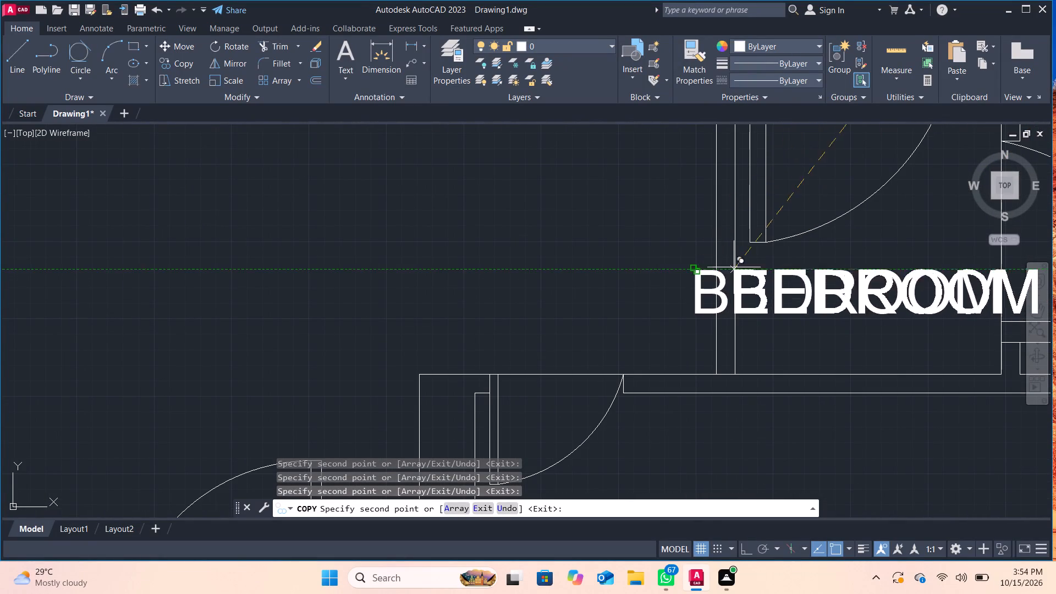
scroll(702, 288, down, 2)
middle_drag(699, 288, 317, 240)
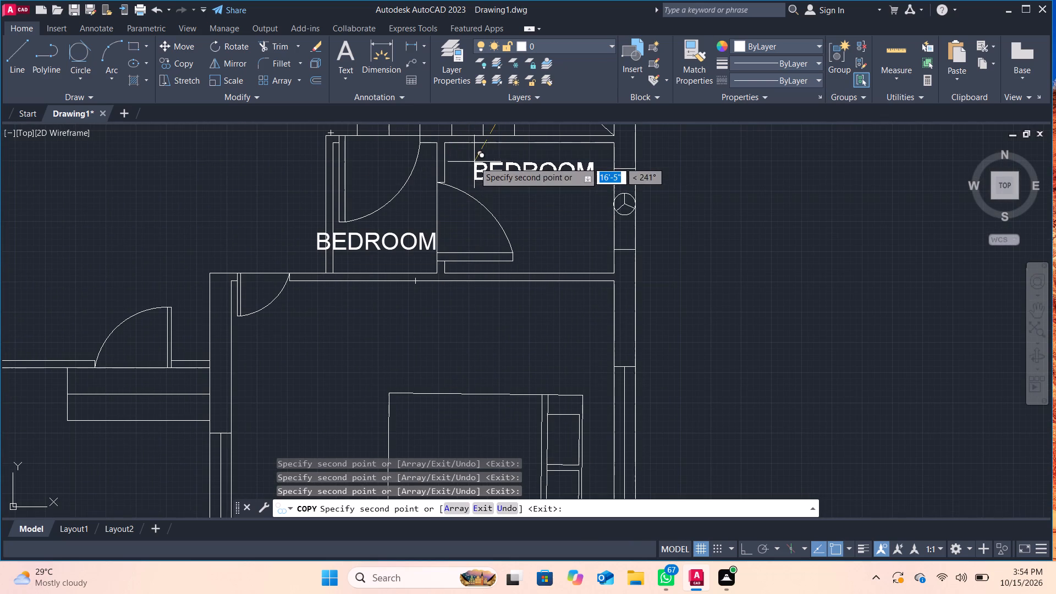
click(474, 160)
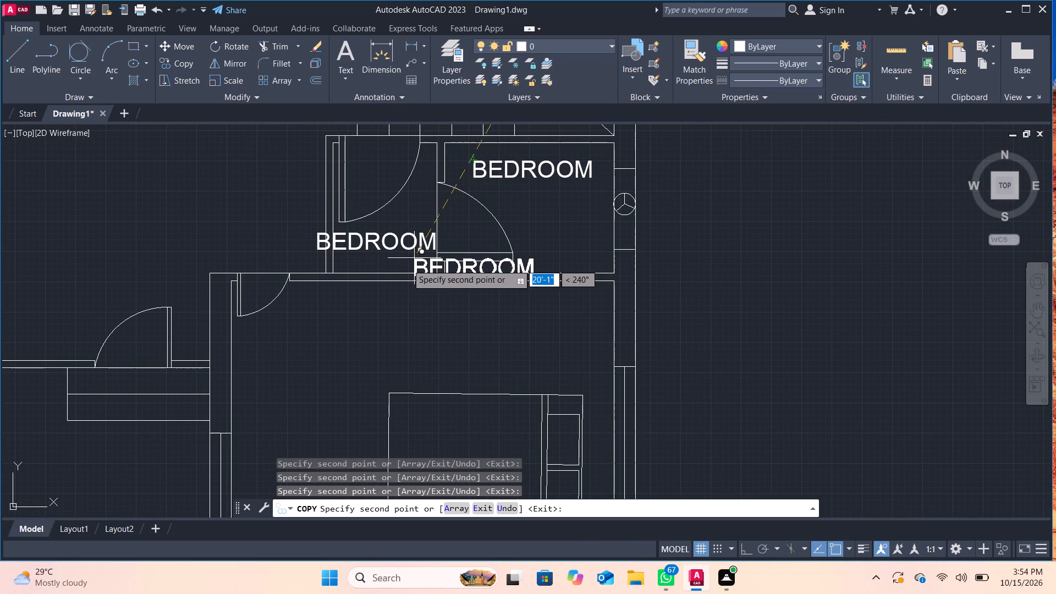
click(399, 321)
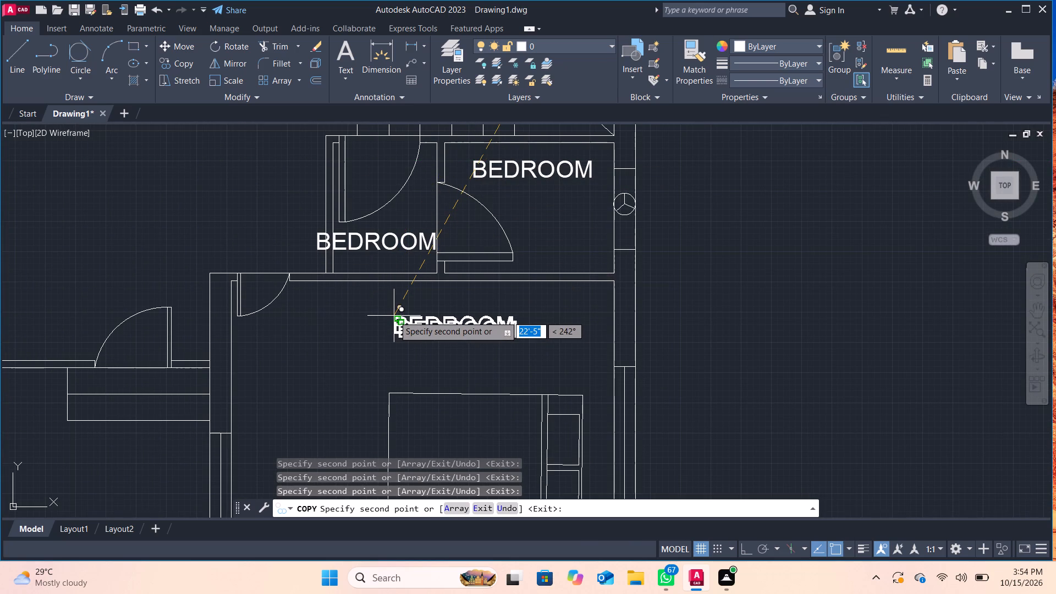
Place a last copy of the BEDROOM label in the southwest room of the plan.
scroll(254, 344, down, 2)
middle_drag(260, 334, 385, 287)
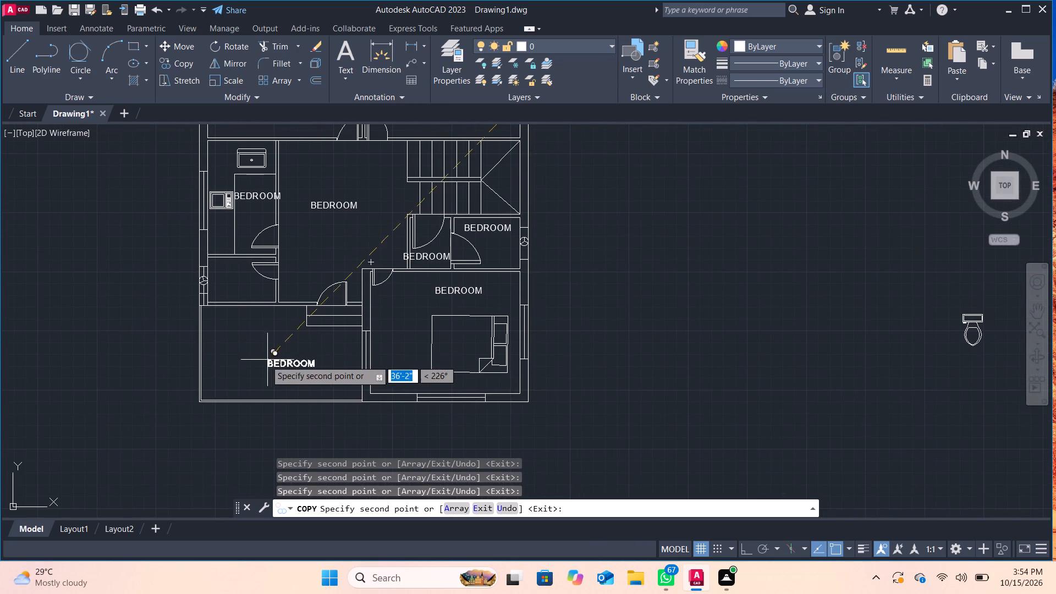
click(245, 329)
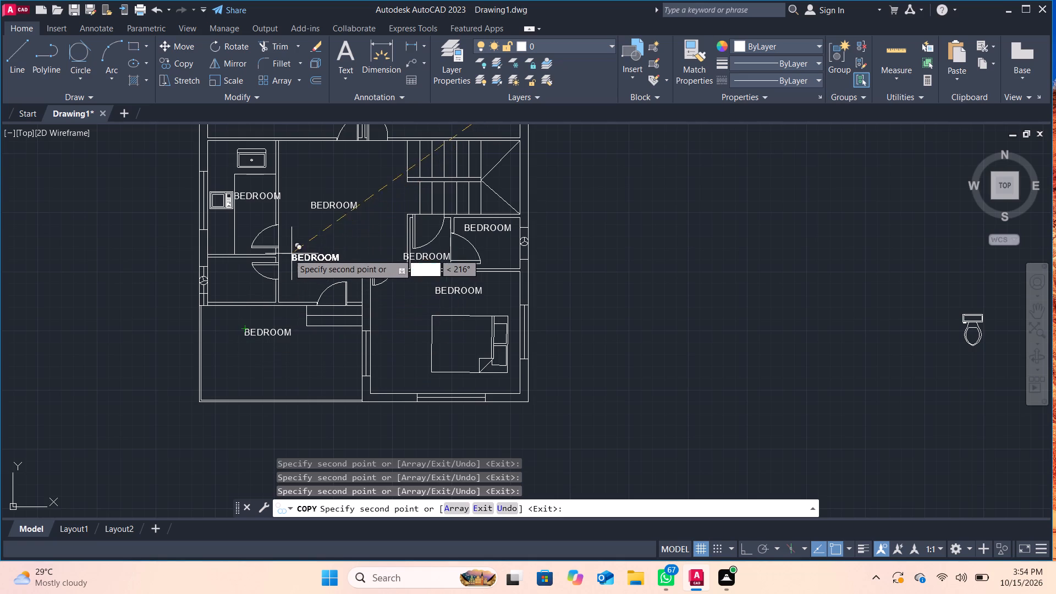
scroll(273, 266, down, 1)
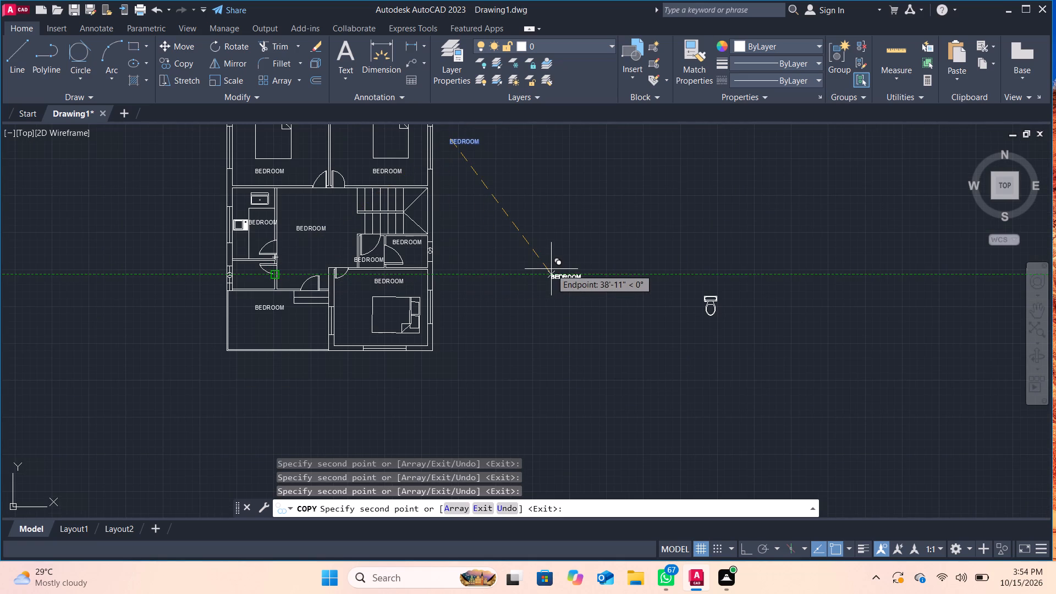
key(Escape)
Rotate the toilet block outside the plan a quarter turn clockwise so its tank faces east.
middle_drag(552, 302, 552, 328)
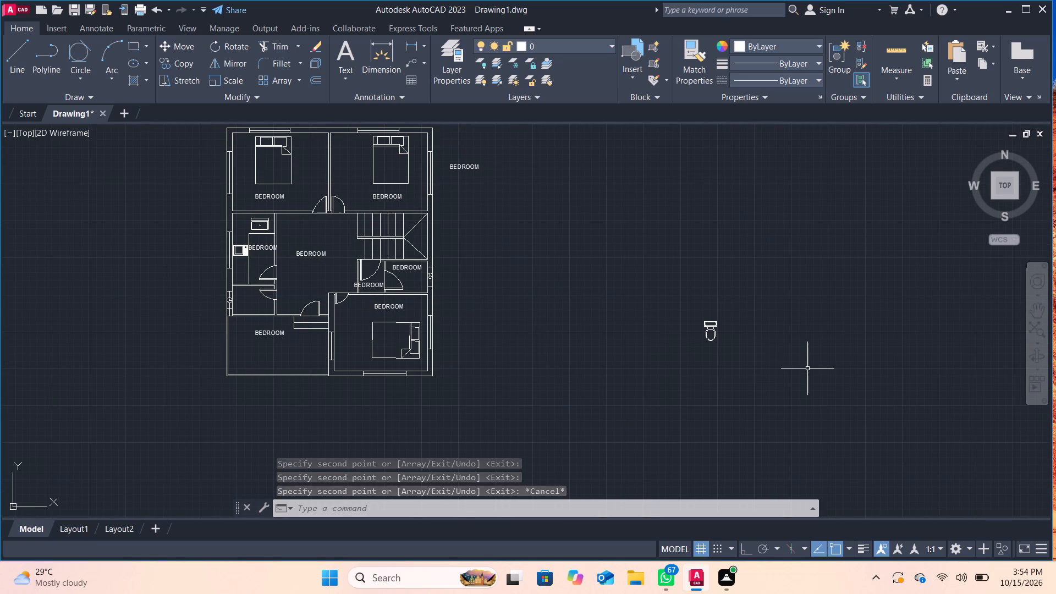
click(712, 328)
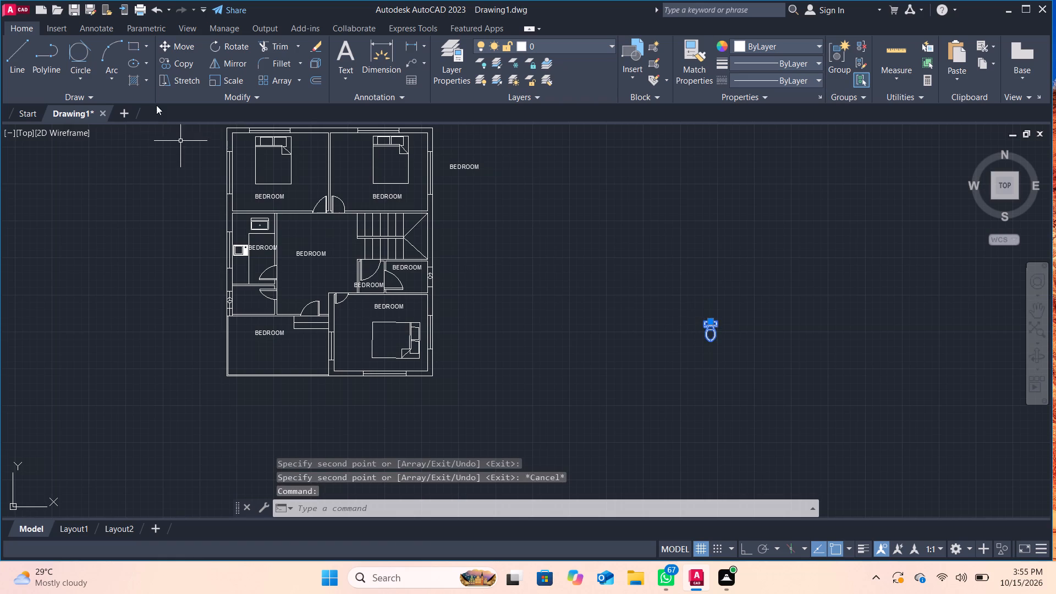
click(220, 42)
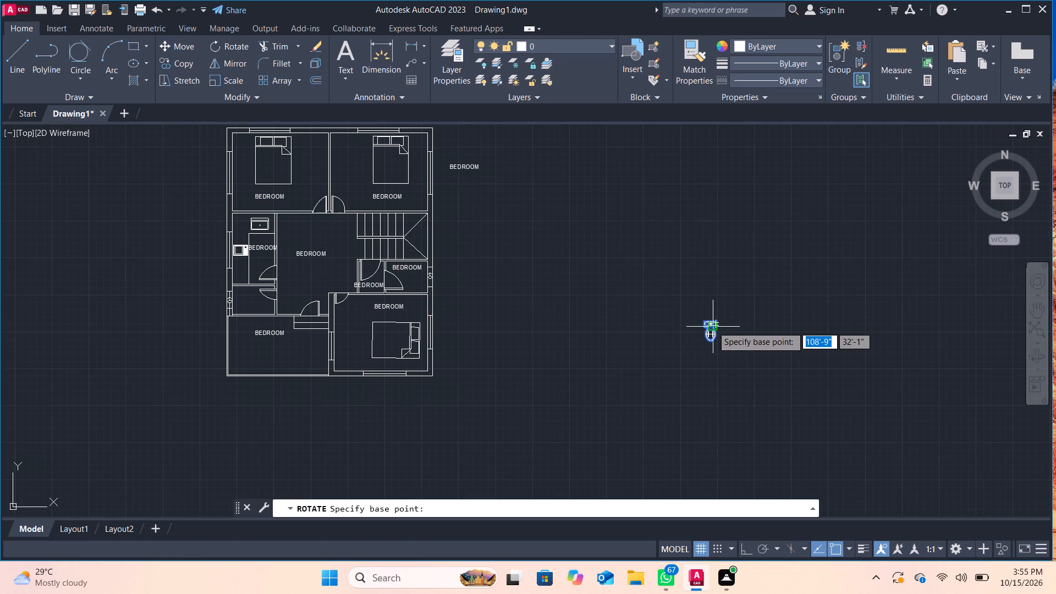
drag(709, 323, 734, 350)
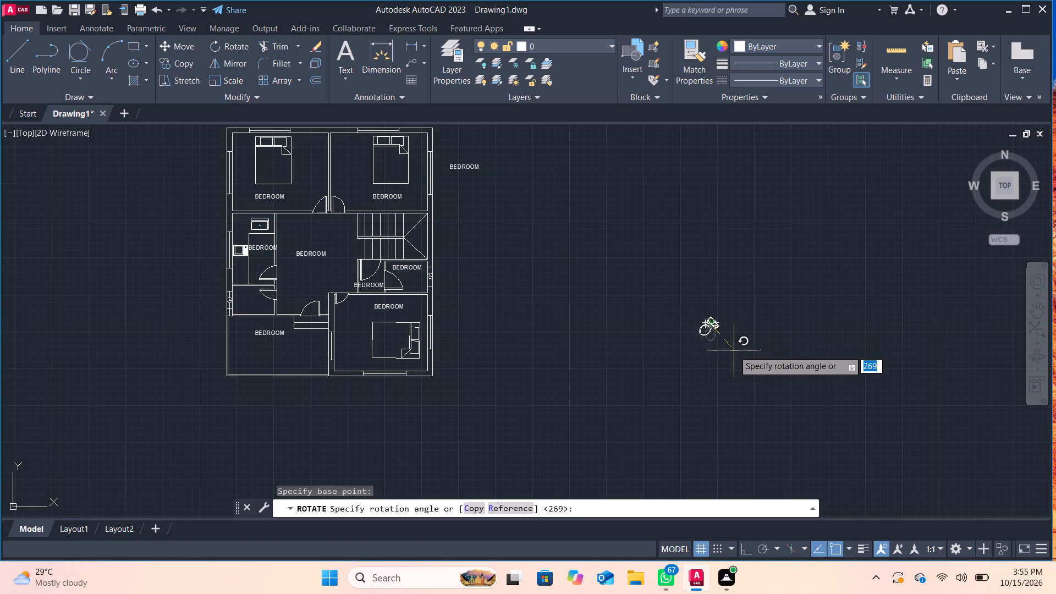
drag(734, 350, 712, 359)
click(712, 359)
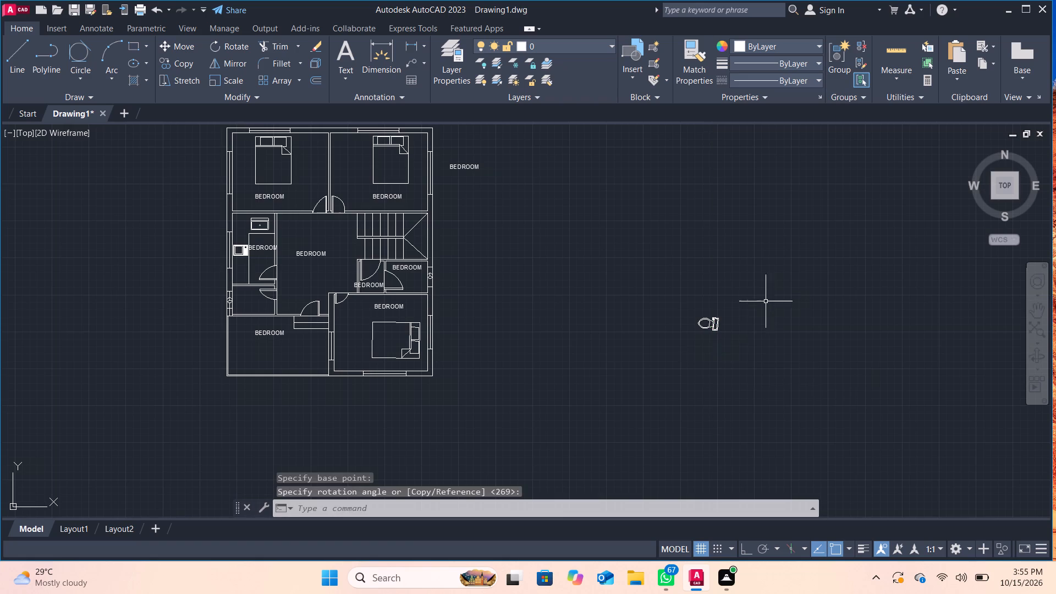
Move the toilet block into the small room north of the southeast bedroom, with its tank near the east wall.
scroll(495, 294, up, 1)
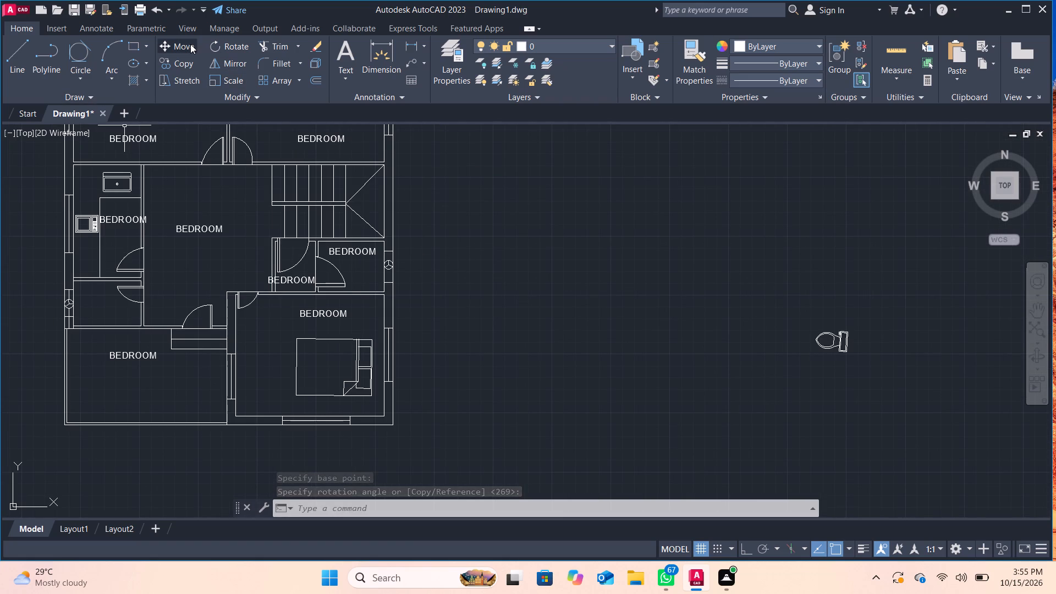
click(841, 339)
key(m)
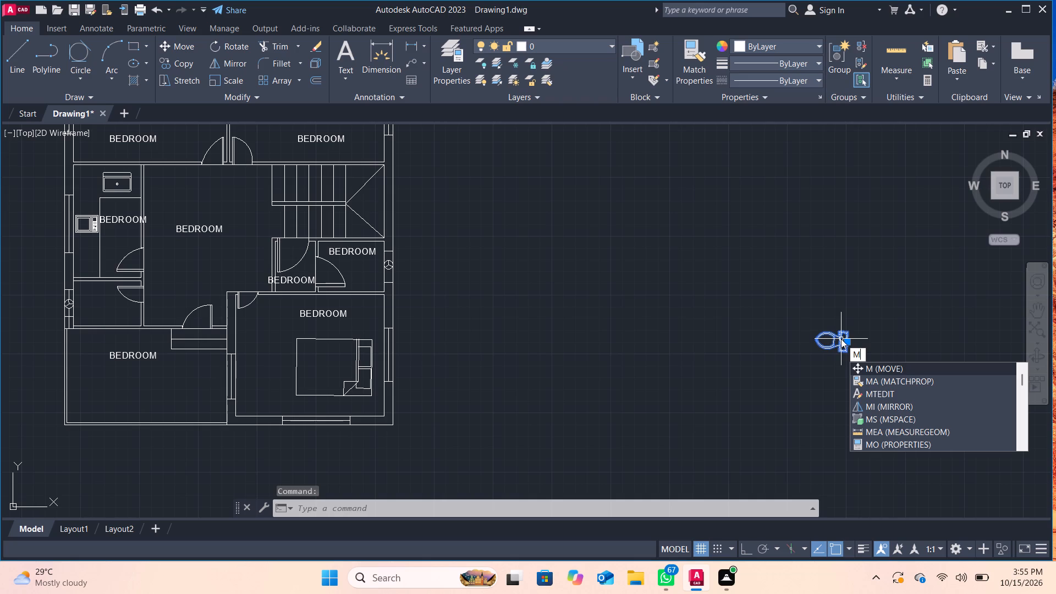
click(879, 362)
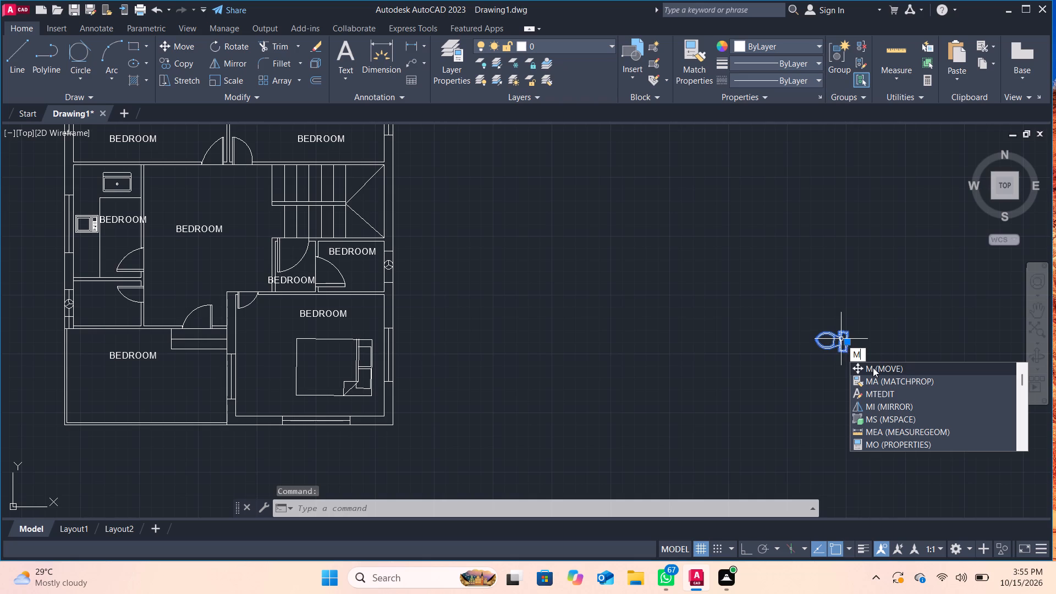
click(873, 367)
drag(833, 344, 414, 299)
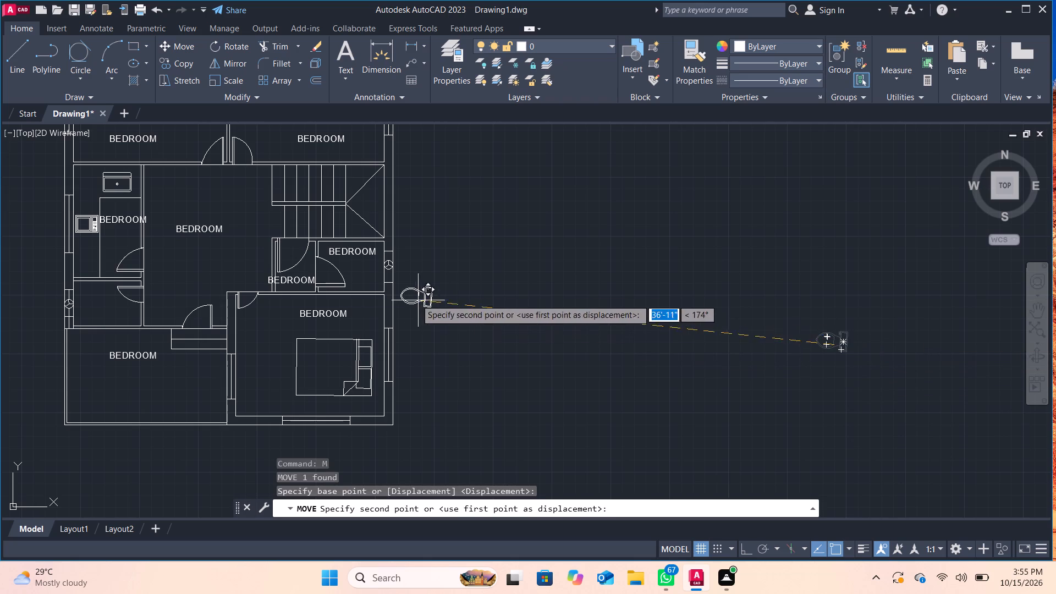
drag(414, 299, 404, 215)
scroll(346, 302, up, 3)
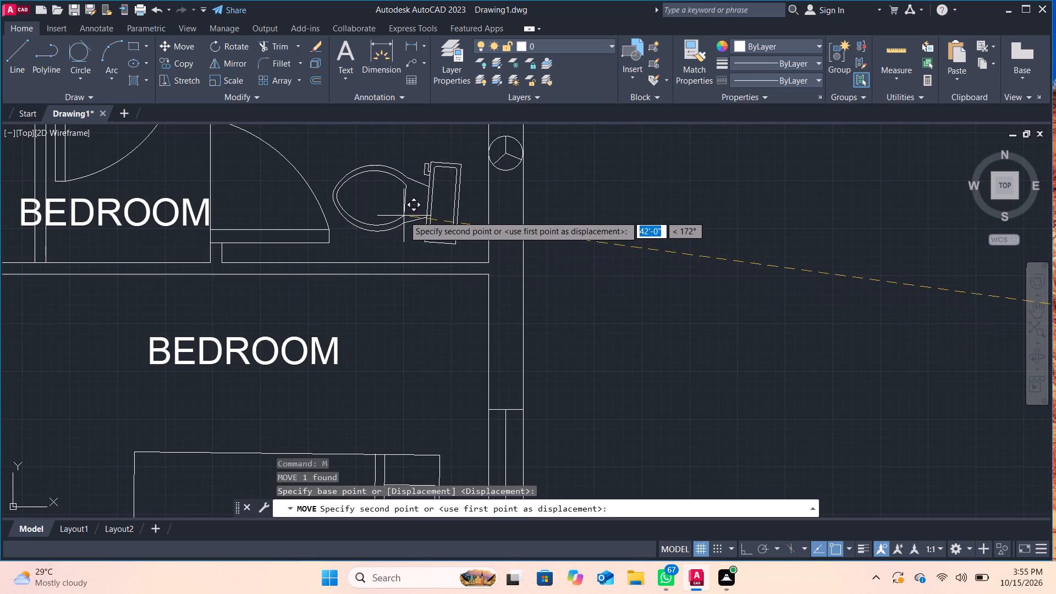
drag(404, 215, 413, 210)
click(413, 210)
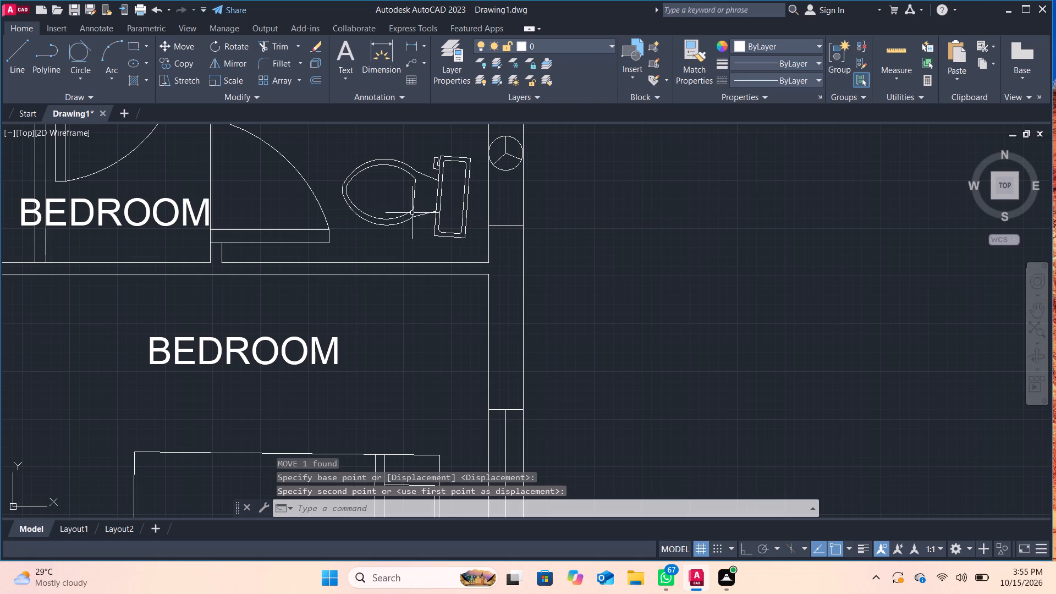
Change the label text in the southeast bedroom, above its bed, to BEDROOM-3.
scroll(410, 220, down, 2)
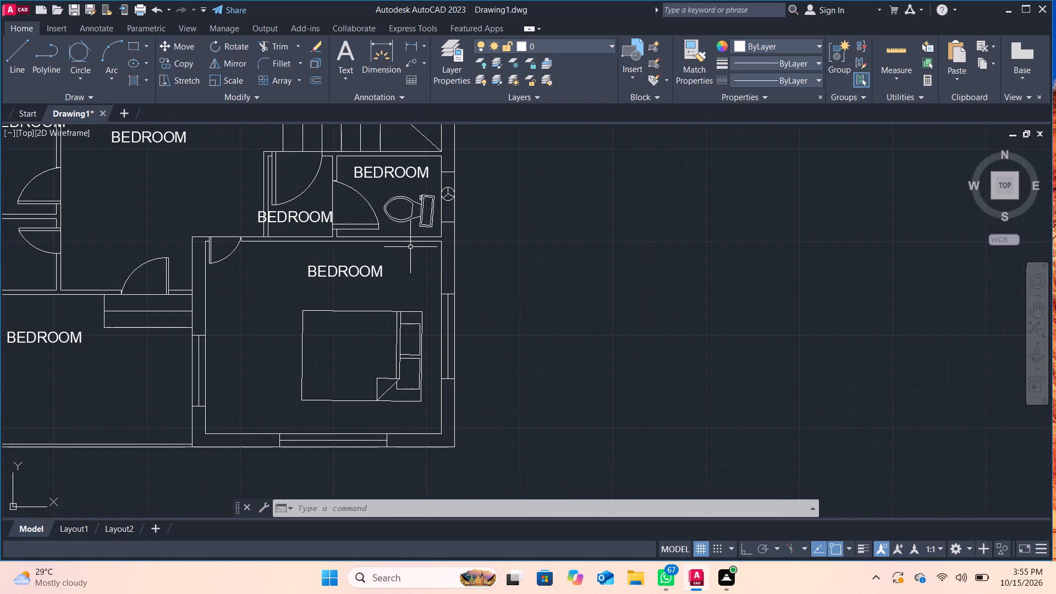
double_click(333, 271)
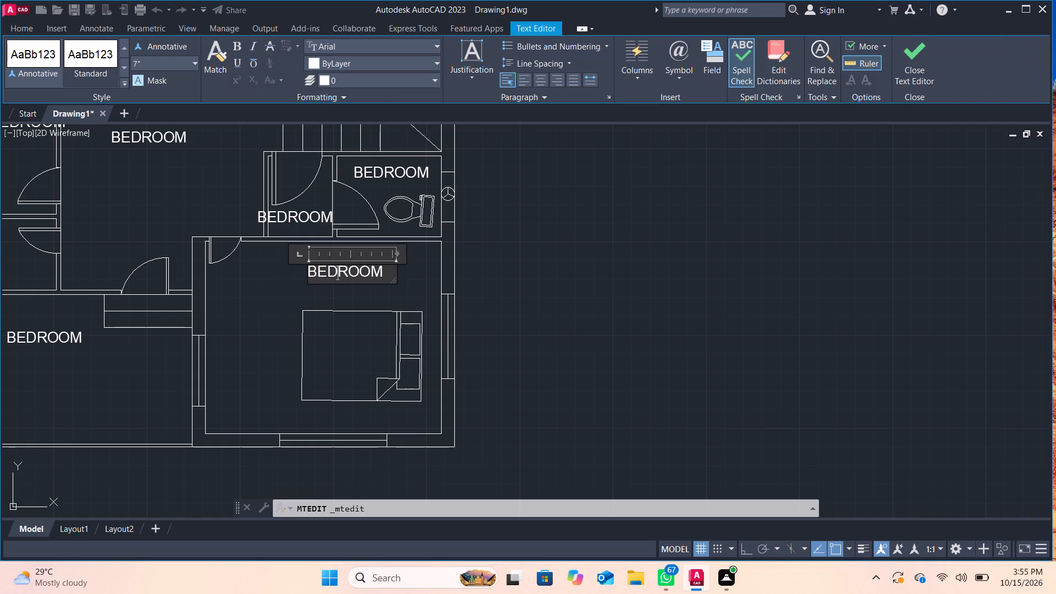
key(Right)
key(Right)
key(Right)
key(Right)
key(Right)
key(BackSpace)
key(BackSpace)
key(BackSpace)
key(BackSpace)
key(BackSpace)
key(BackSpace)
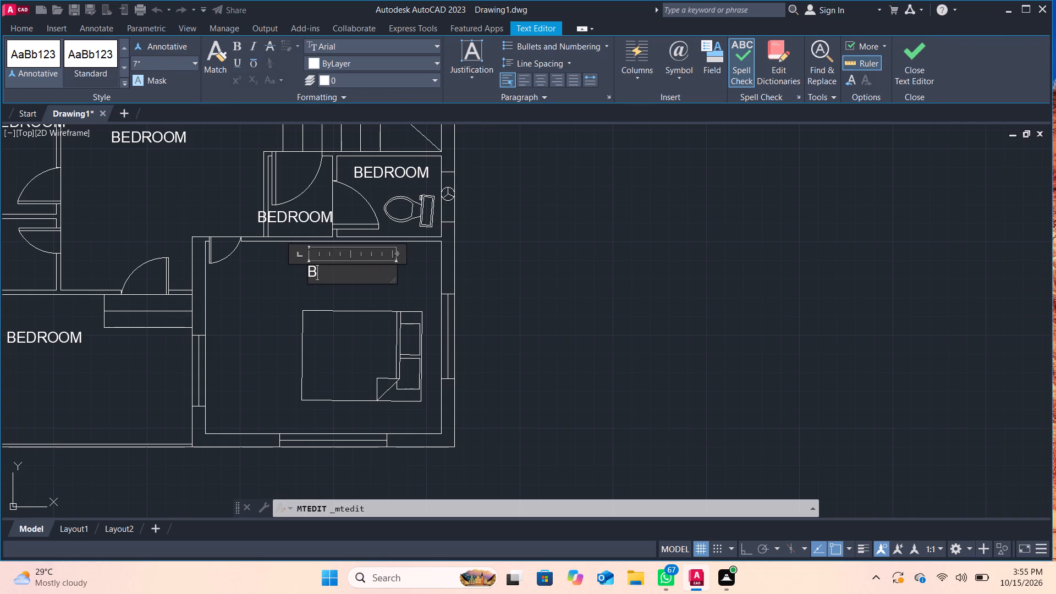
key(BackSpace)
text(BEDROOM)
text(-3)
Add the room size 13'7"*11'3" as a second line of the southeast bedroom's label and finish the text edit.
key(Return)
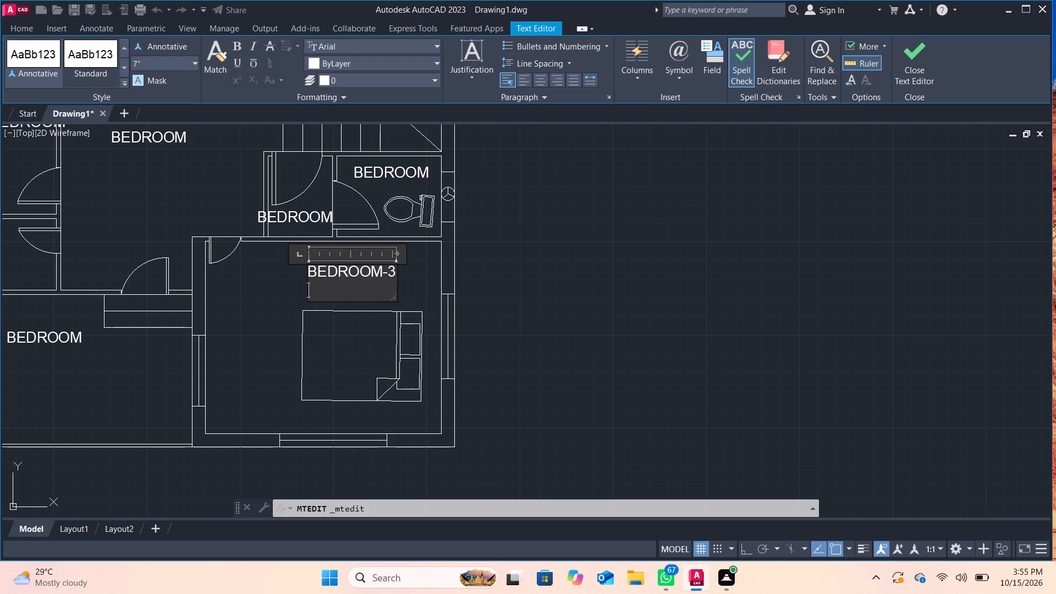
text(13')
key(7)
key(shift+quotedbl)
key(asterisk)
text(11')
key(3)
key(Return)
key(shift+quotedbl)
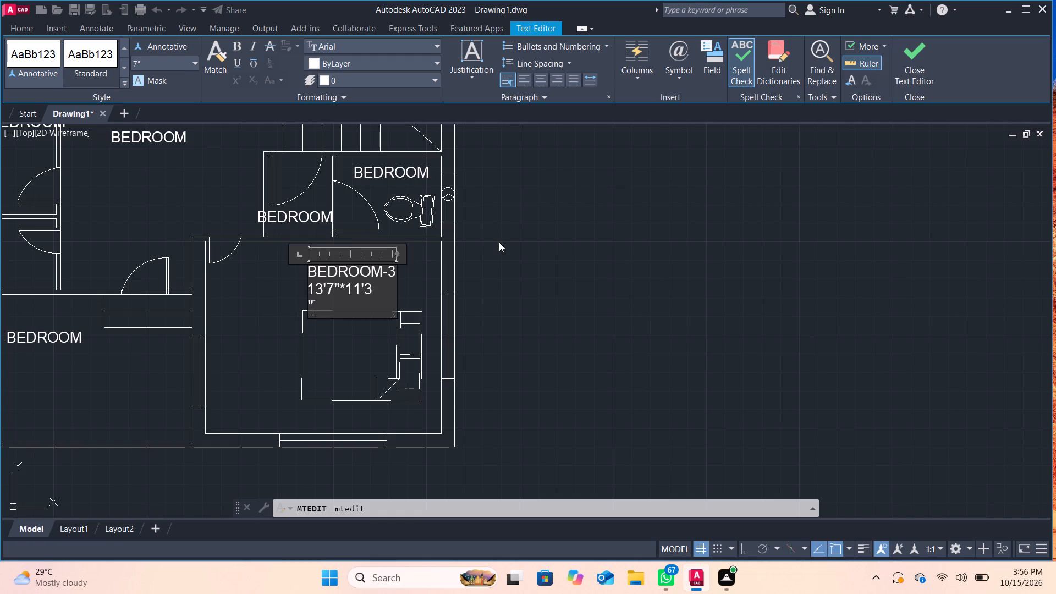
key(BackSpace)
key(BackSpace)
key(shift+quotedbl)
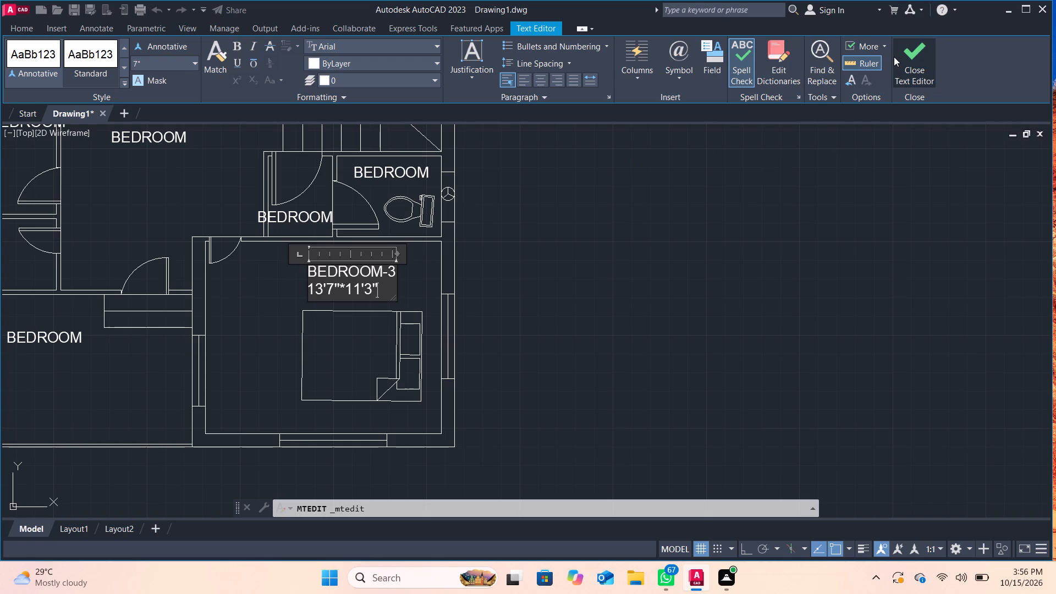
click(894, 57)
click(912, 55)
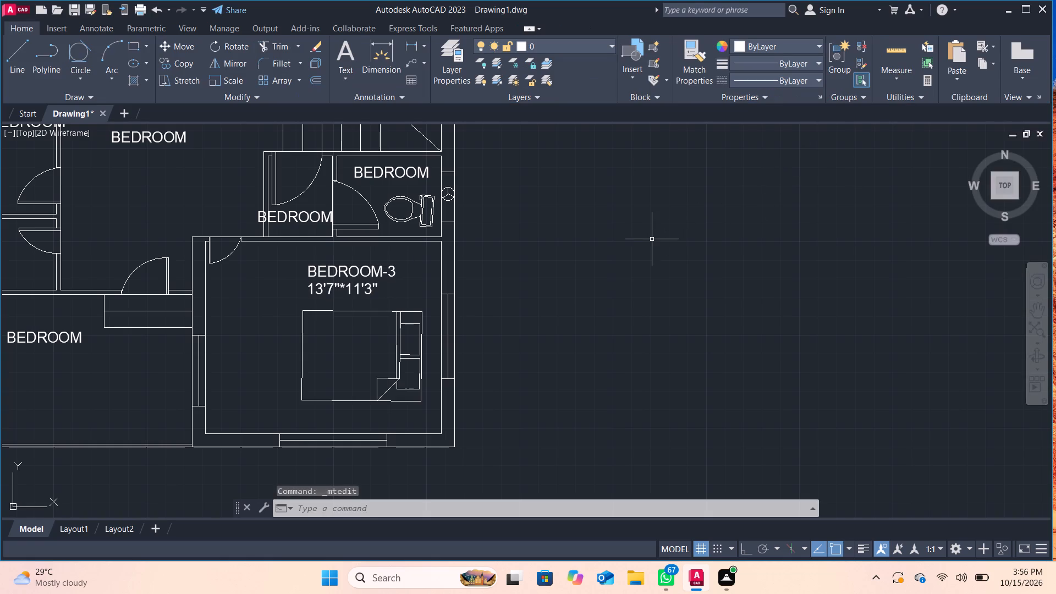
Change the label text below the bed in the northwest bedroom to BEDROOM-3.
scroll(340, 234, down, 1)
middle_drag(279, 282, 329, 274)
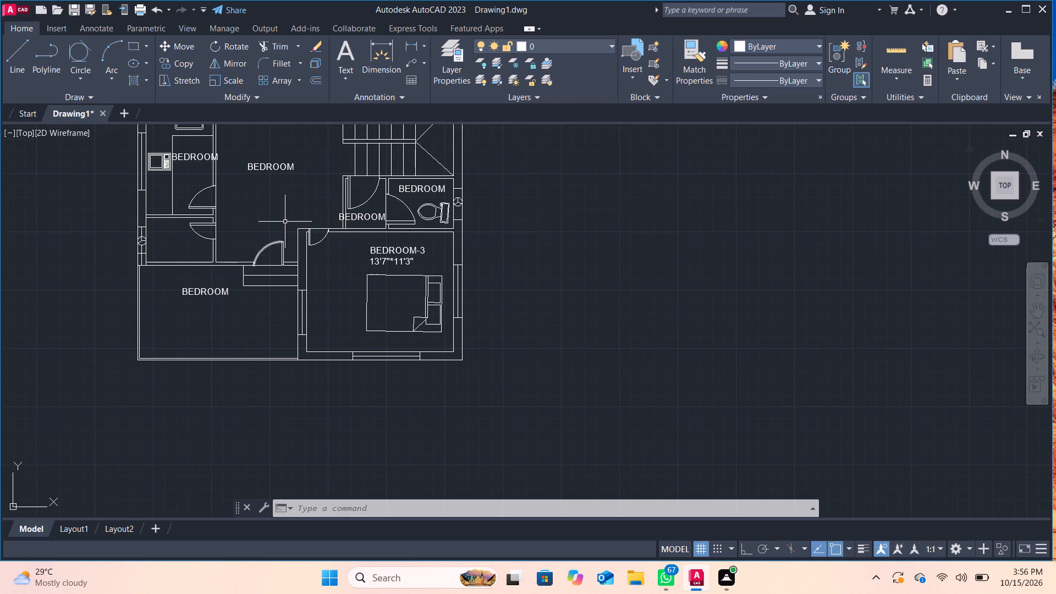
middle_drag(284, 221, 293, 295)
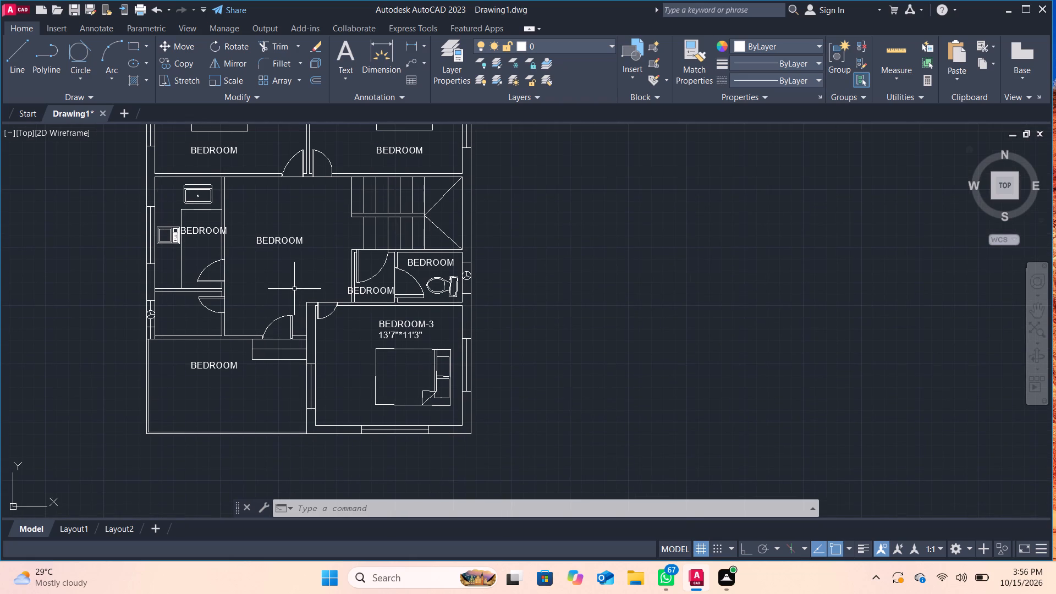
scroll(289, 290, down, 1)
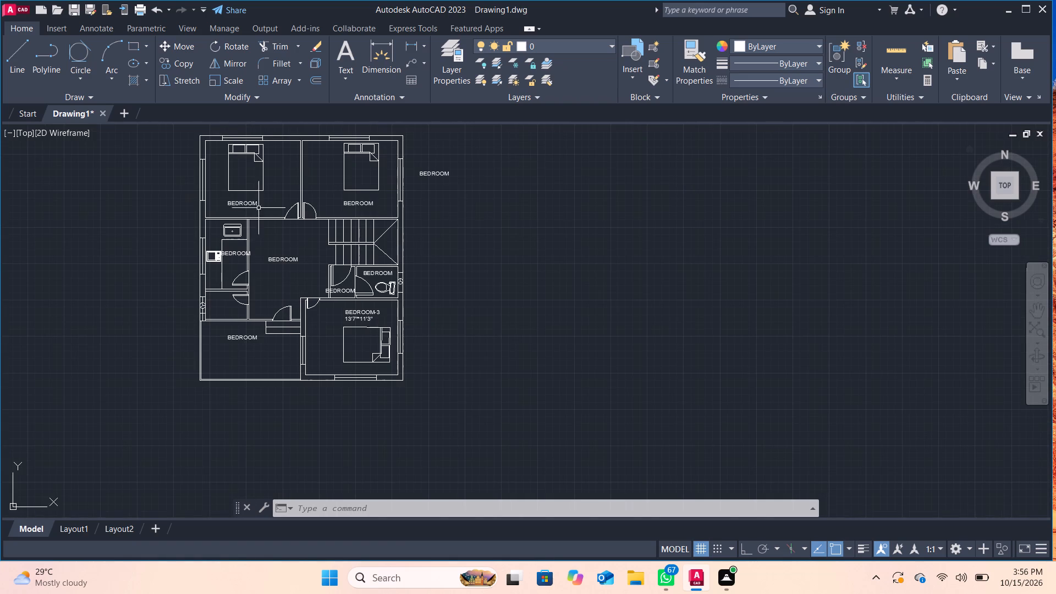
middle_drag(250, 202, 295, 317)
scroll(295, 317, up, 2)
double_click(294, 318)
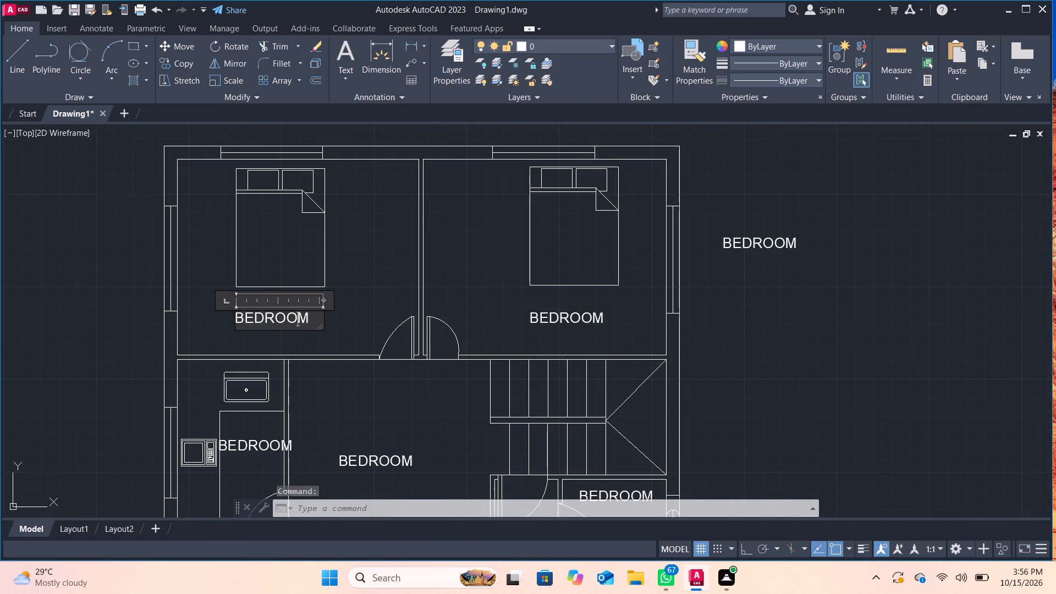
key(Right)
key(Right)
key(backslash)
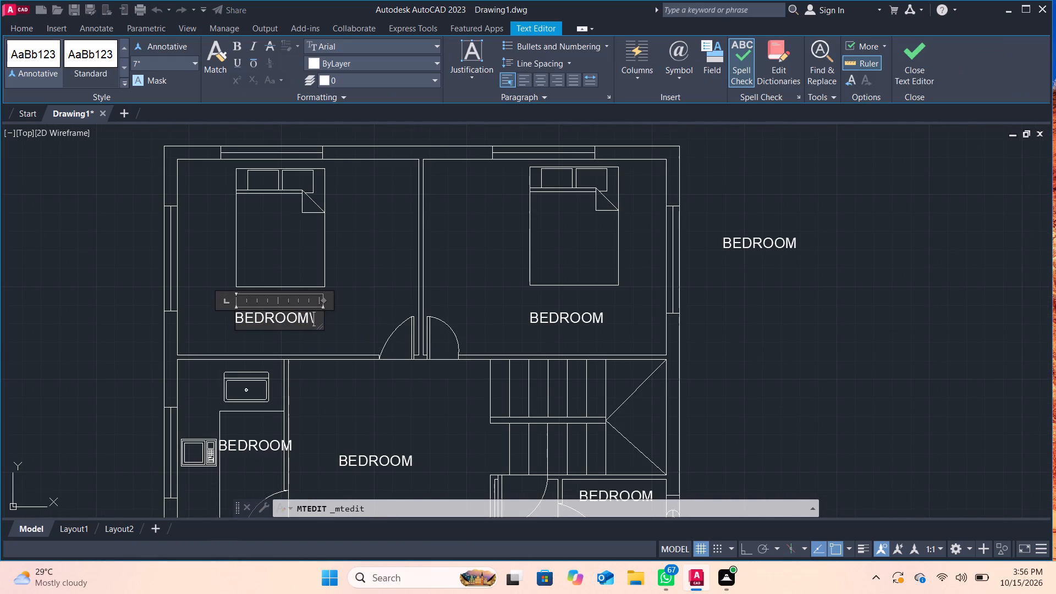
key(BackSpace)
key(BackSpace)
key(BackSpace)
key(BackSpace)
key(BackSpace)
key(BackSpace)
key(BackSpace)
key(BackSpace)
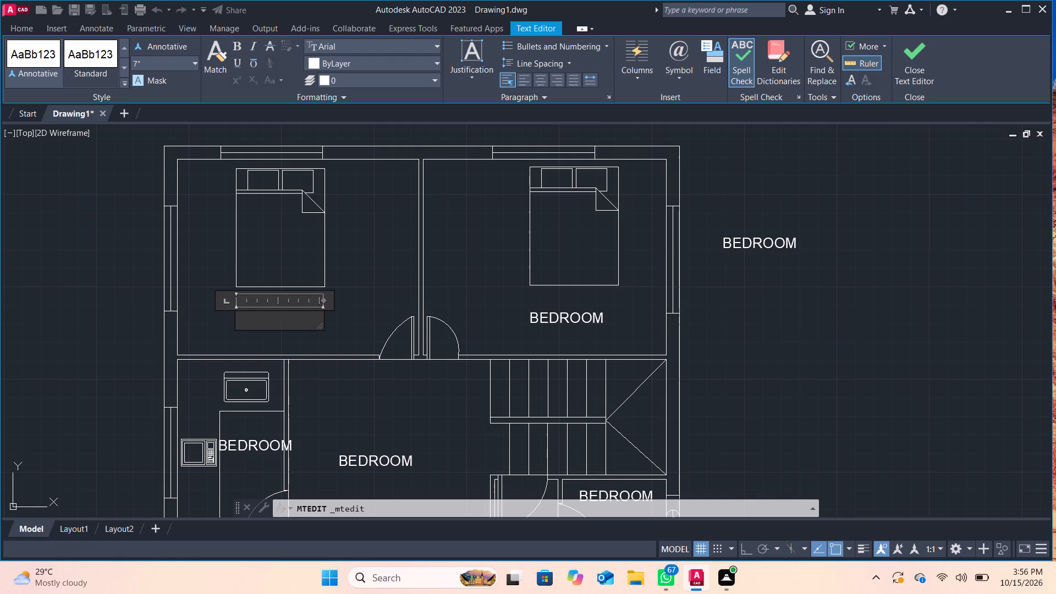
text(BED)
text(RO)
text(OM=)
key(BackSpace)
key(minus)
key(3)
Add the room size 13'7"*11' as a second line of the northwest bedroom's label and finish the text edit.
key(Return)
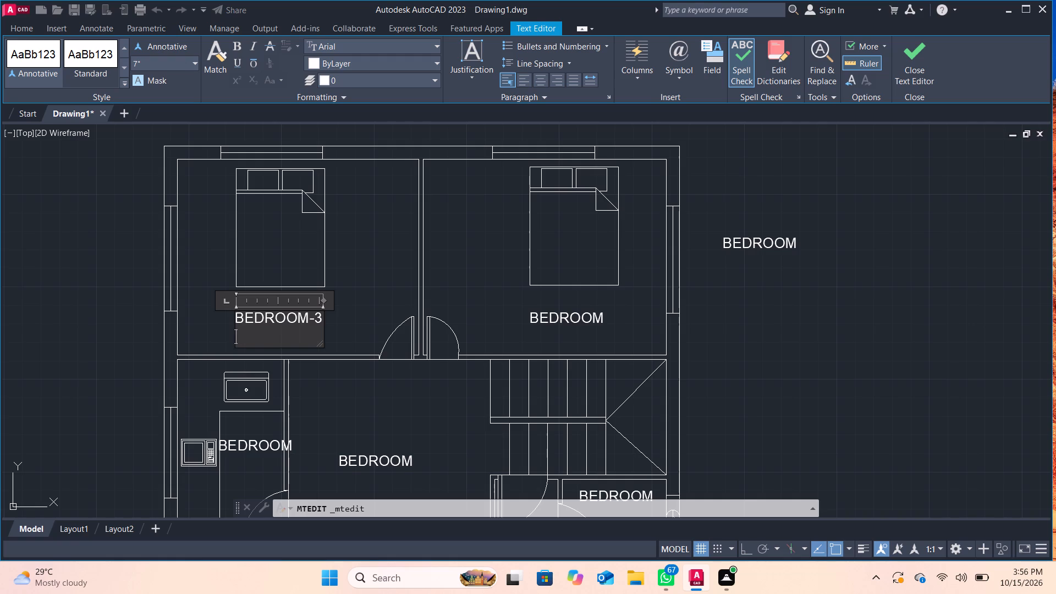
text(13)
text('7)
key(shift+quotedbl)
key(asterisk)
text(11')
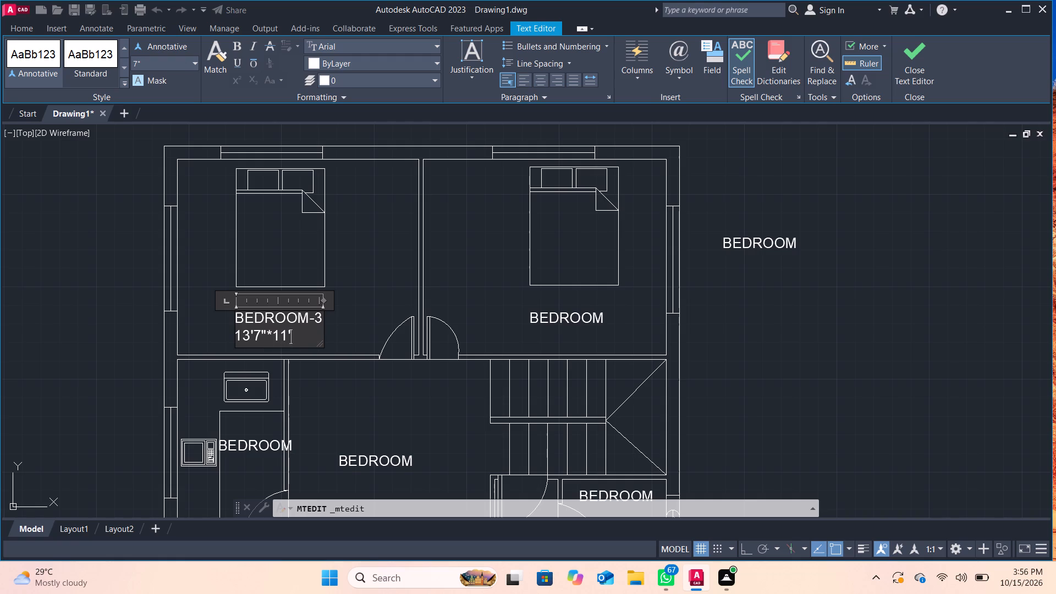
click(905, 52)
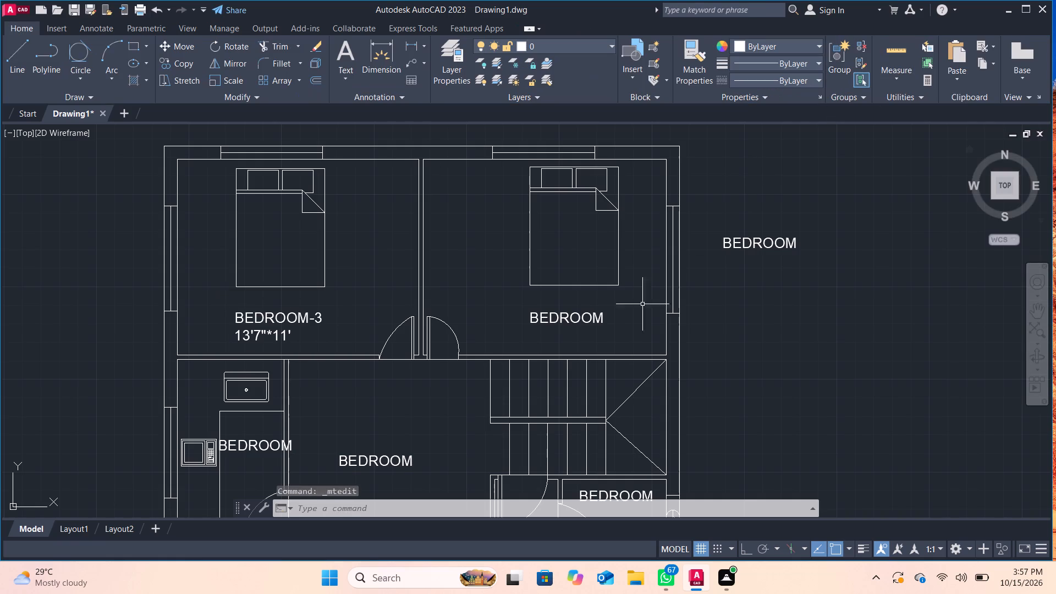
Change the label text below the bed in the northeast bedroom to BEDROOM-2.
double_click(573, 320)
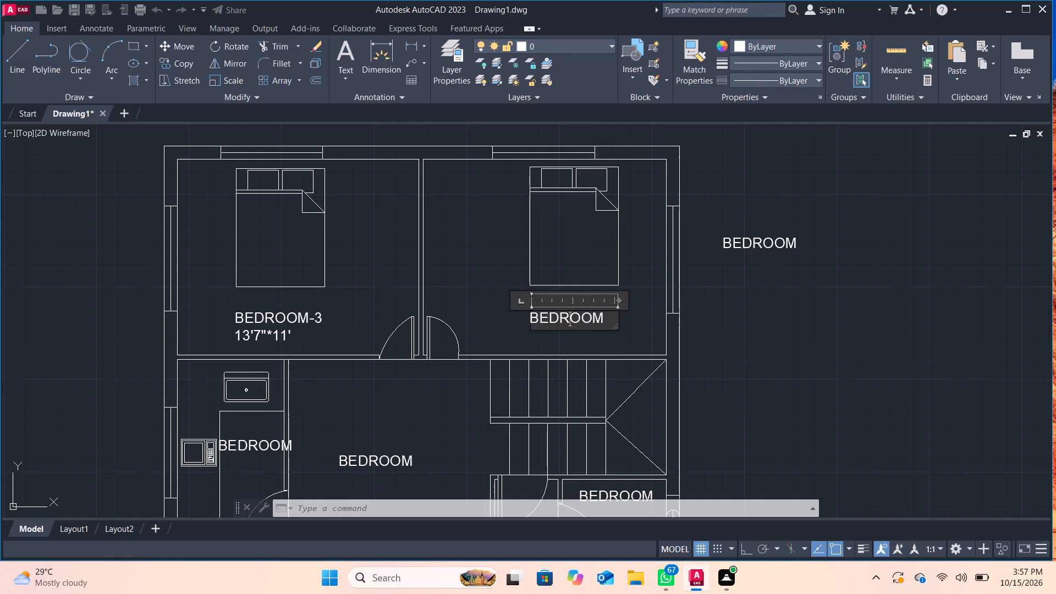
key(Right)
key(Right)
key(Right)
key(BackSpace)
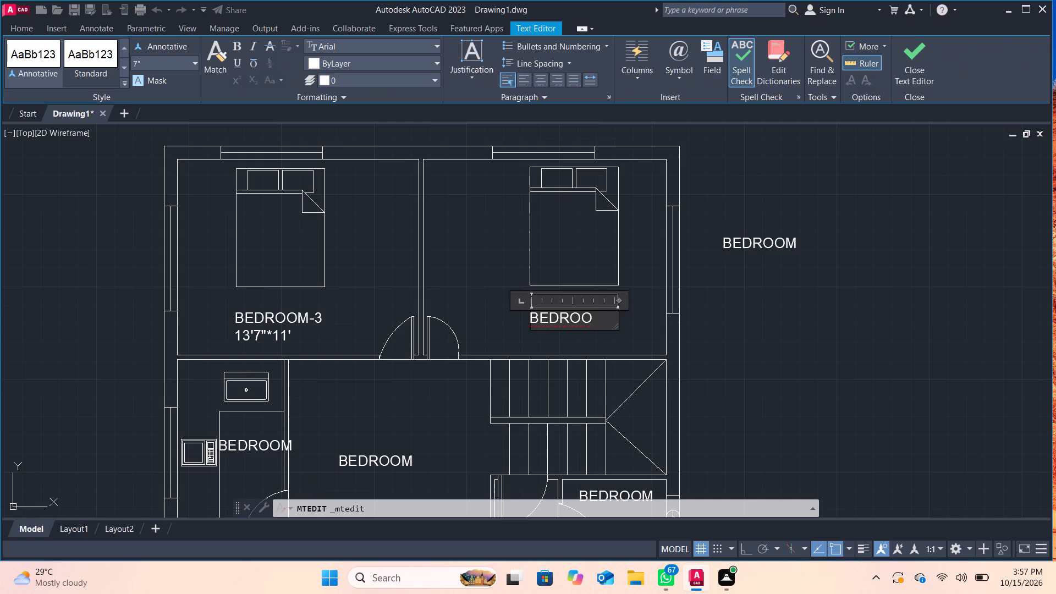
key(BackSpace)
key(BackSpace)
key(BackSpace)
key(BackSpace)
key(BackSpace)
text(EDROOM)
key(minus)
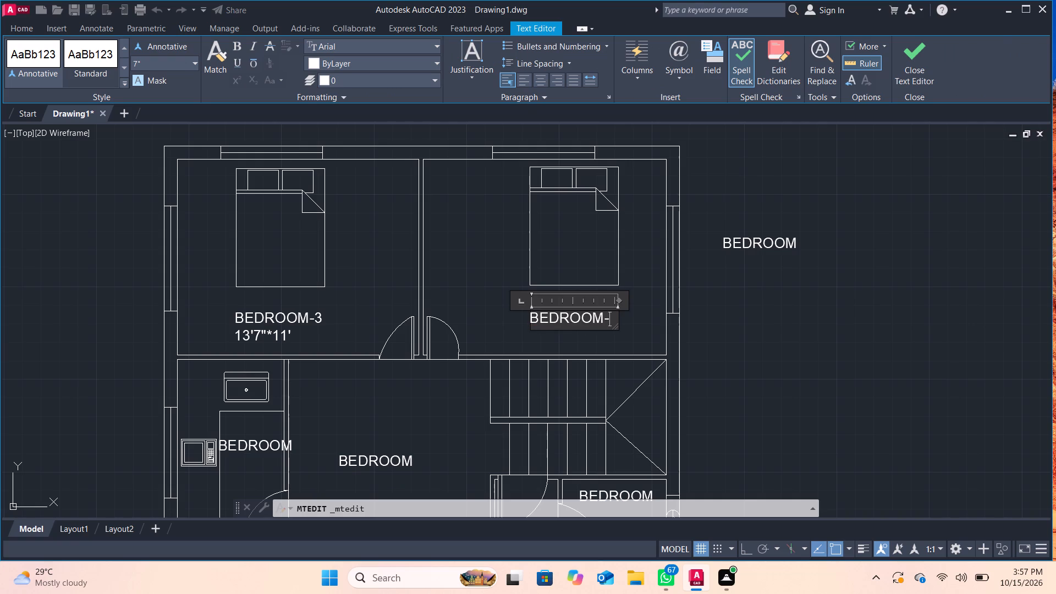
key(3)
key(BackSpace)
key(2)
Add the room size 13'7"*11' as a second line of the northeast bedroom's label and finish the text edit.
key(Return)
text(13')
key(7)
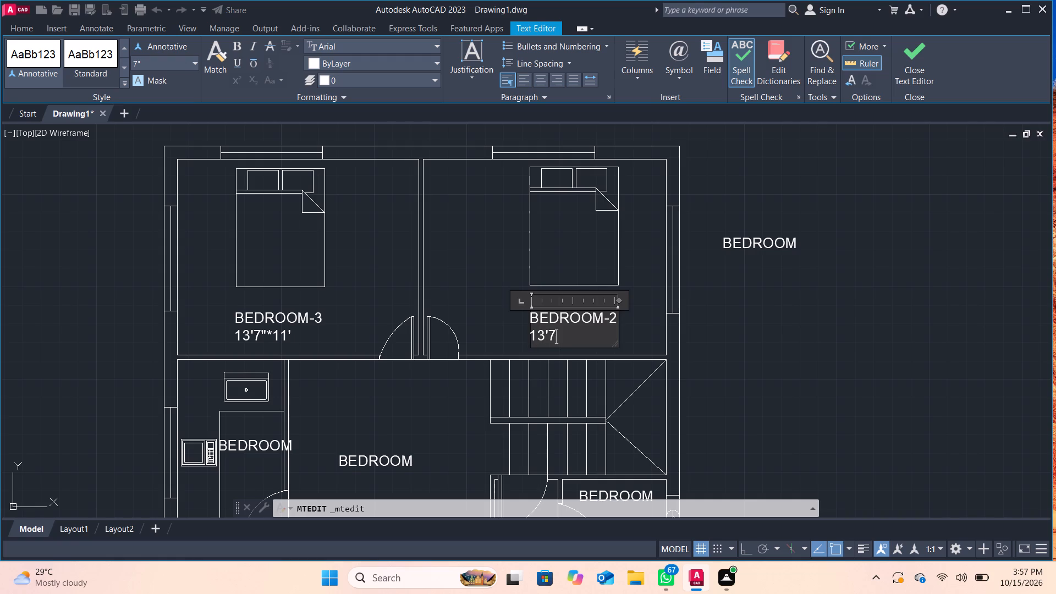
key(shift+quotedbl)
text(*11')
drag(921, 41, 915, 41)
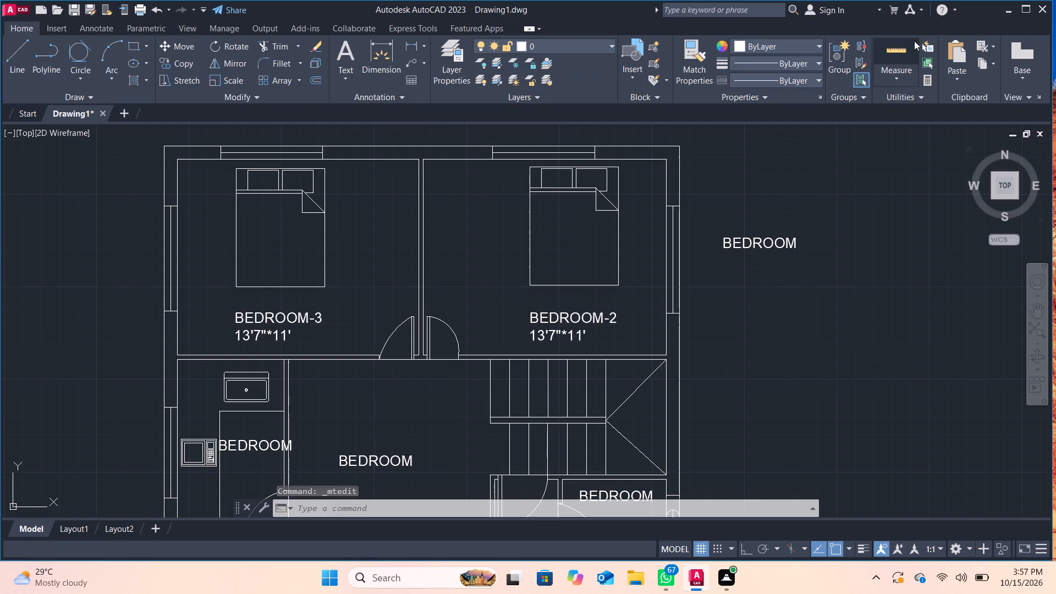
Change the BEDROOM label beside the sink and stove in the west room to KITCHEN.
scroll(346, 437, down, 1)
middle_drag(346, 437, 397, 310)
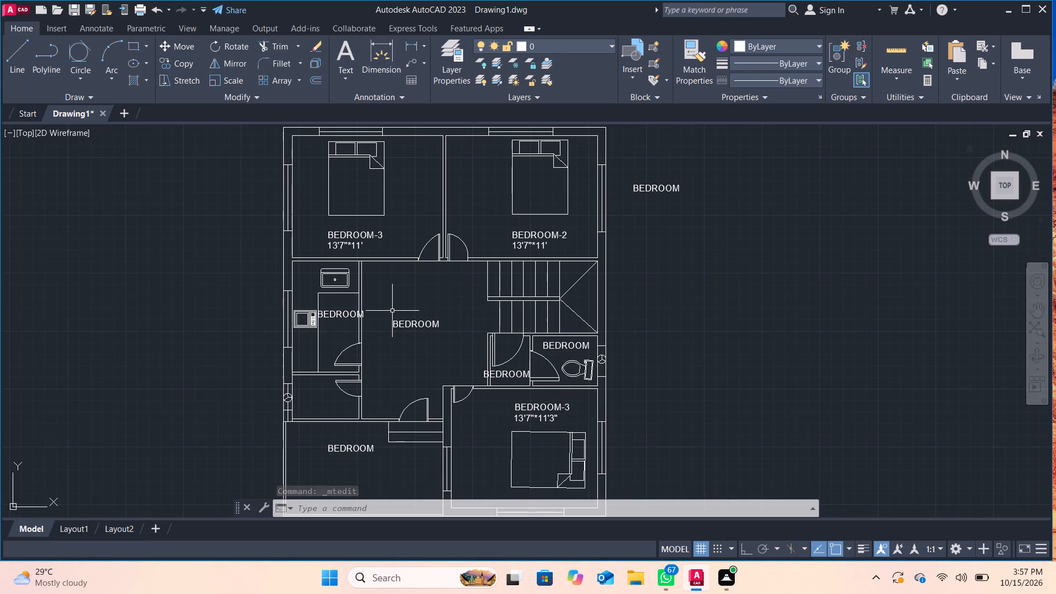
double_click(332, 312)
key(Right)
key(Right)
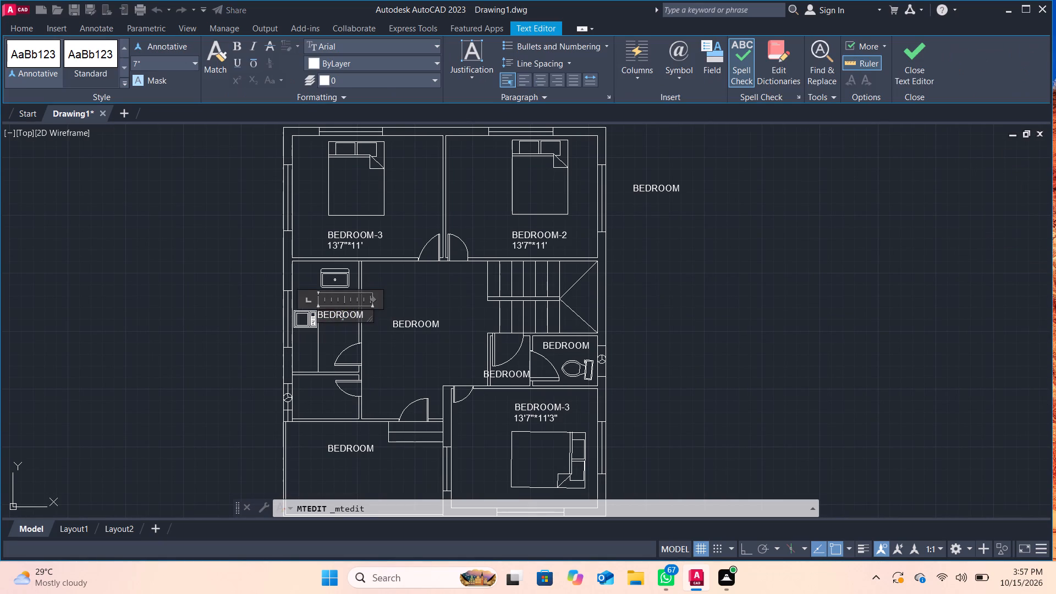
key(Right)
key(Right)
key(Right)
key(Right)
key(BackSpace)
key(BackSpace)
key(BackSpace)
key(BackSpace)
key(BackSpace)
key(BackSpace)
key(BackSpace)
text(KIT)
text(CHE)
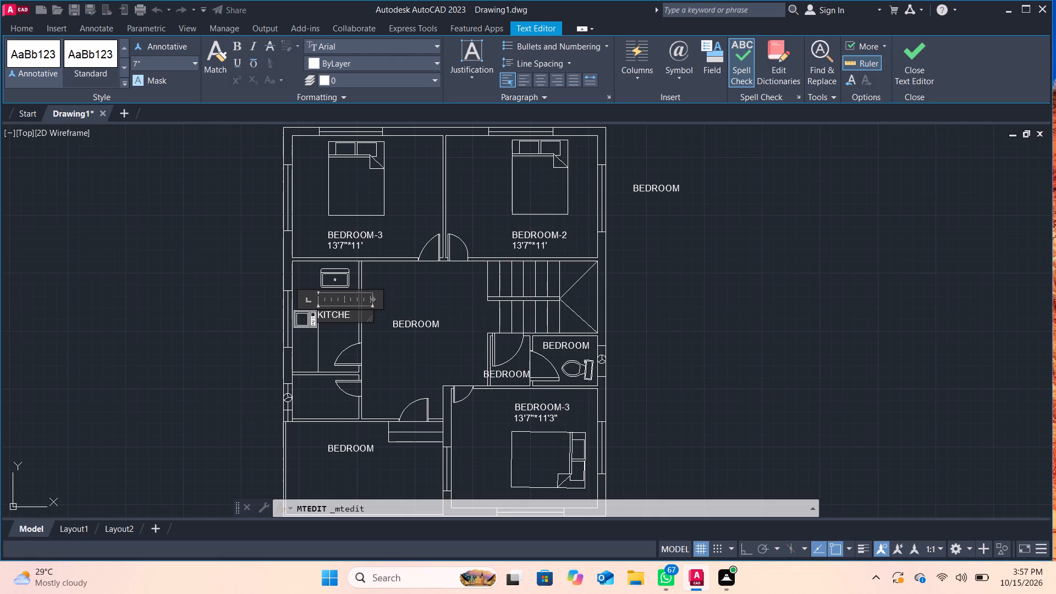
key(n)
Add the room size 6'*10' as a second line of the kitchen label and finish the text edit.
key(Return)
key(6)
key(apostrophe)
text(*10')
key(Return)
click(919, 61)
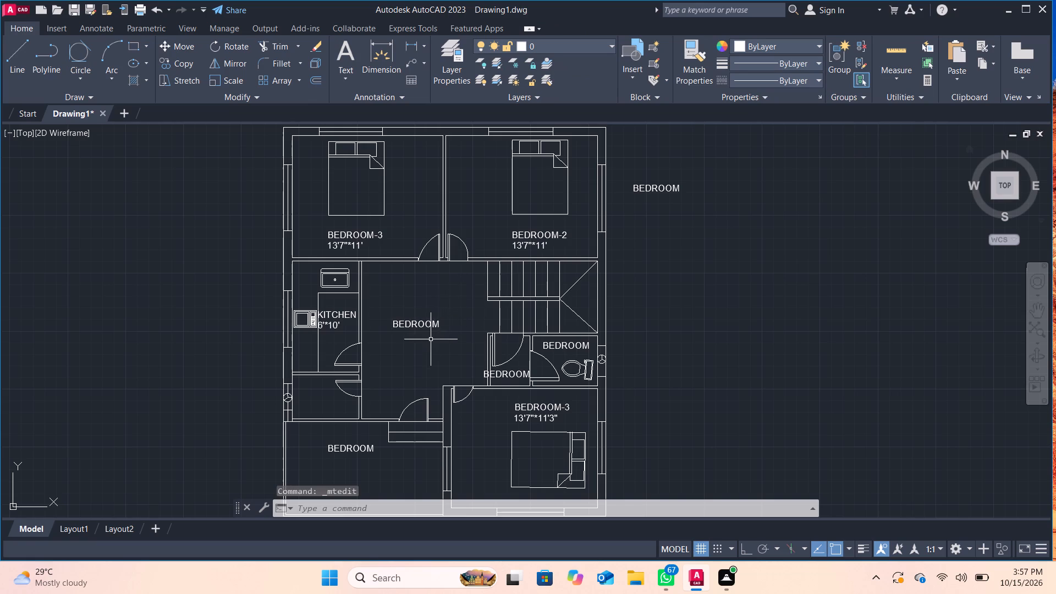
Change the BEDROOM label in the central room between the kitchen and the stairs to HALL.
double_click(426, 326)
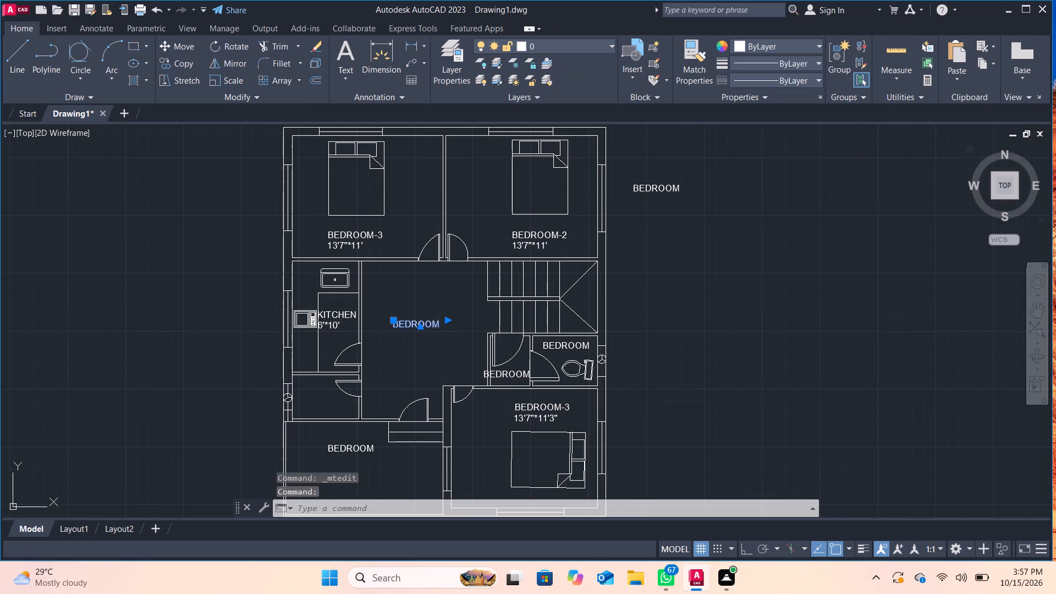
key(Right)
key(Right)
key(Right)
key(Right)
key(Right)
key(Right)
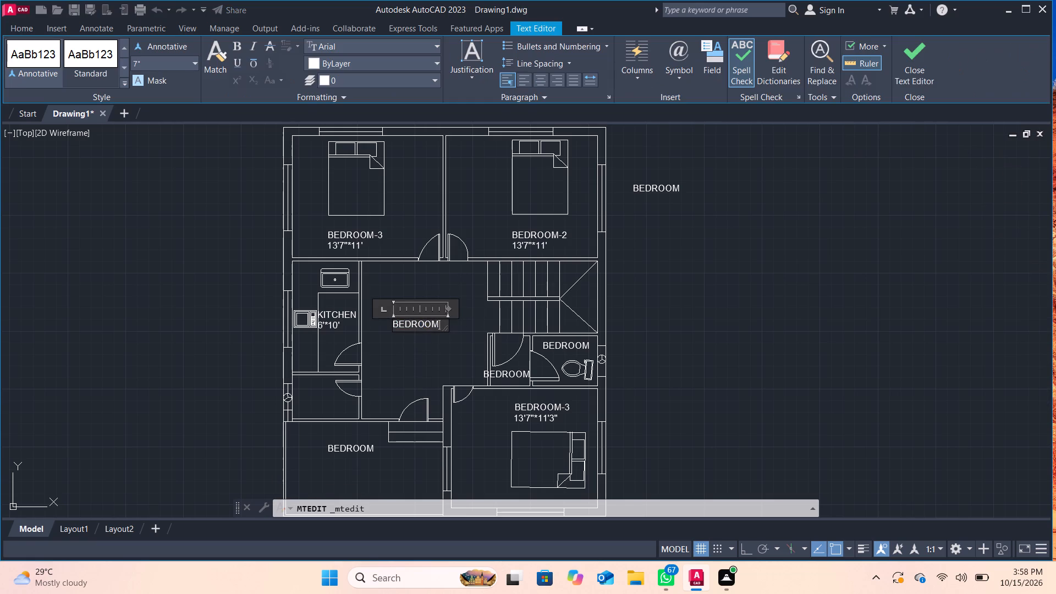
key(BackSpace)
key(BackSpace)
key(BackSpace)
key(BackSpace)
key(BackSpace)
key(BackSpace)
key(BackSpace)
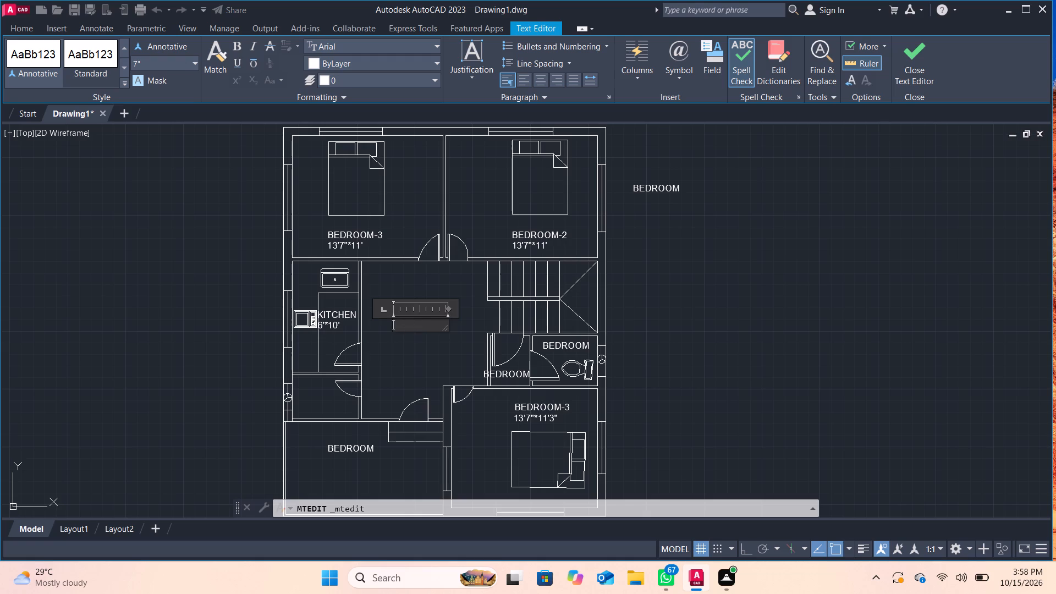
text(HALL)
Add the room size 11'5"*14'5" as a second line of the hall label and finish the text edit.
key(Return)
text(11)
key(apostrophe)
text(5")
key(asterisk)
text(14')
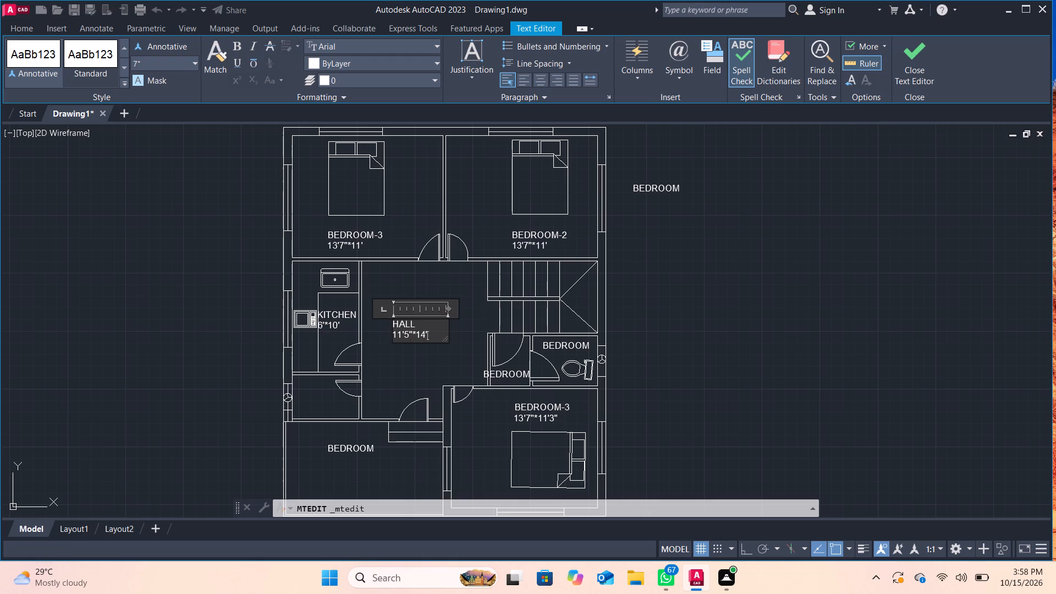
text(5")
click(915, 58)
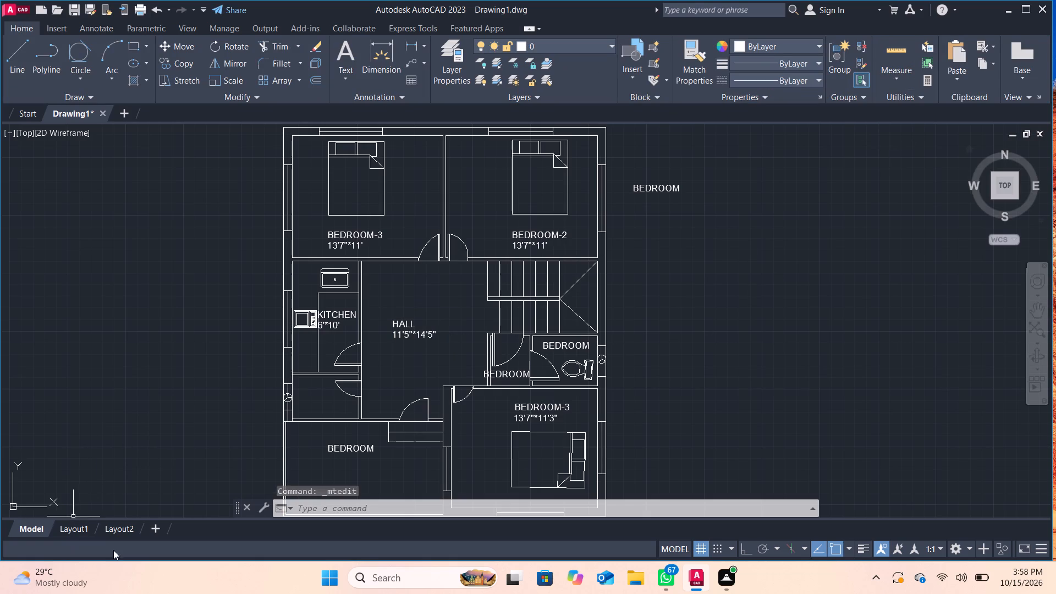
Copy the BEDROOM label from the southwest area into the small room directly south of the kitchen.
click(346, 452)
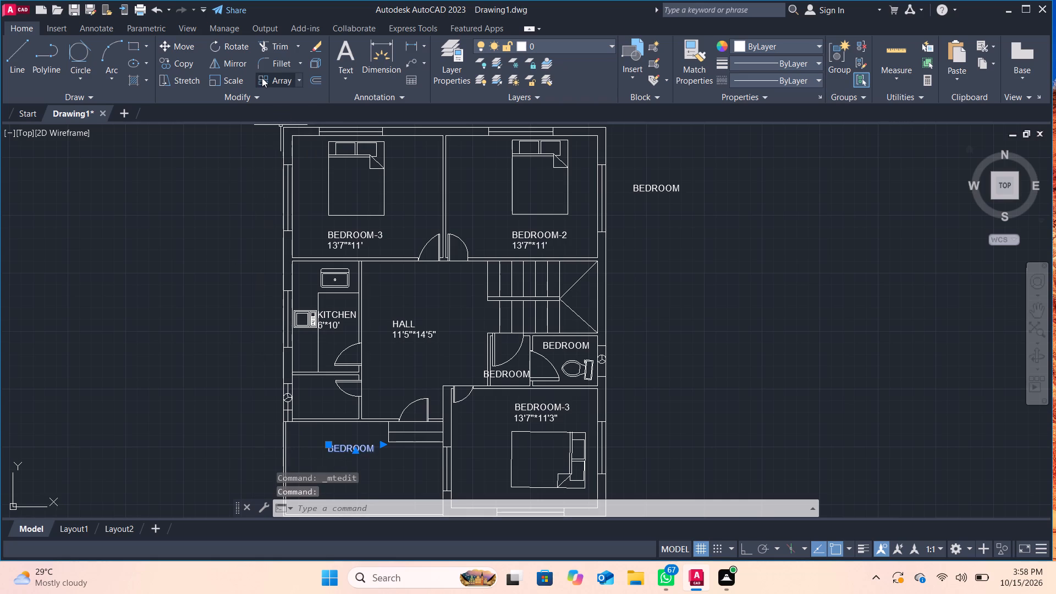
click(189, 61)
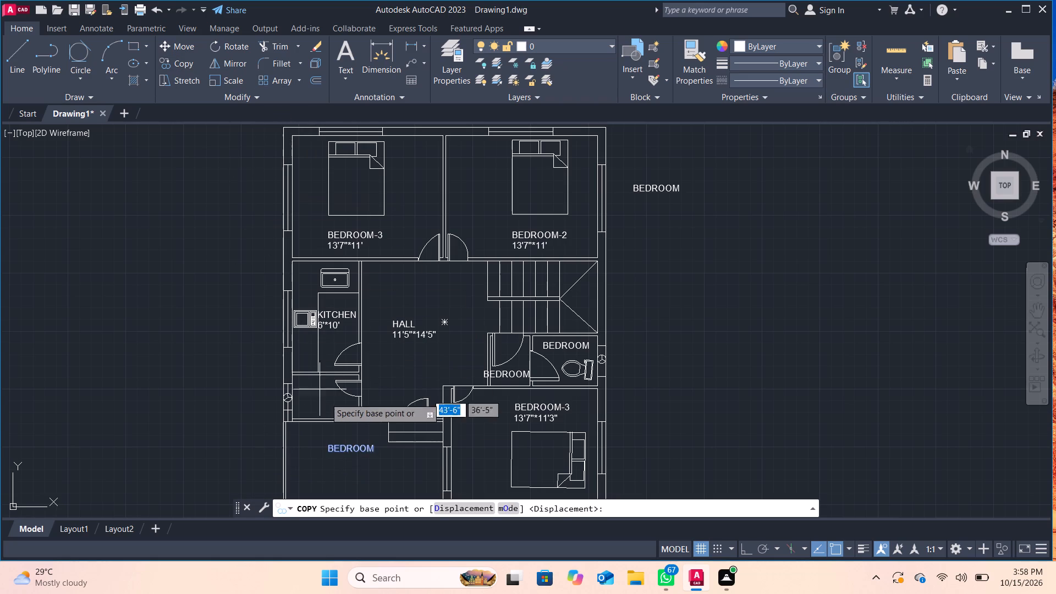
drag(344, 449, 302, 404)
click(302, 404)
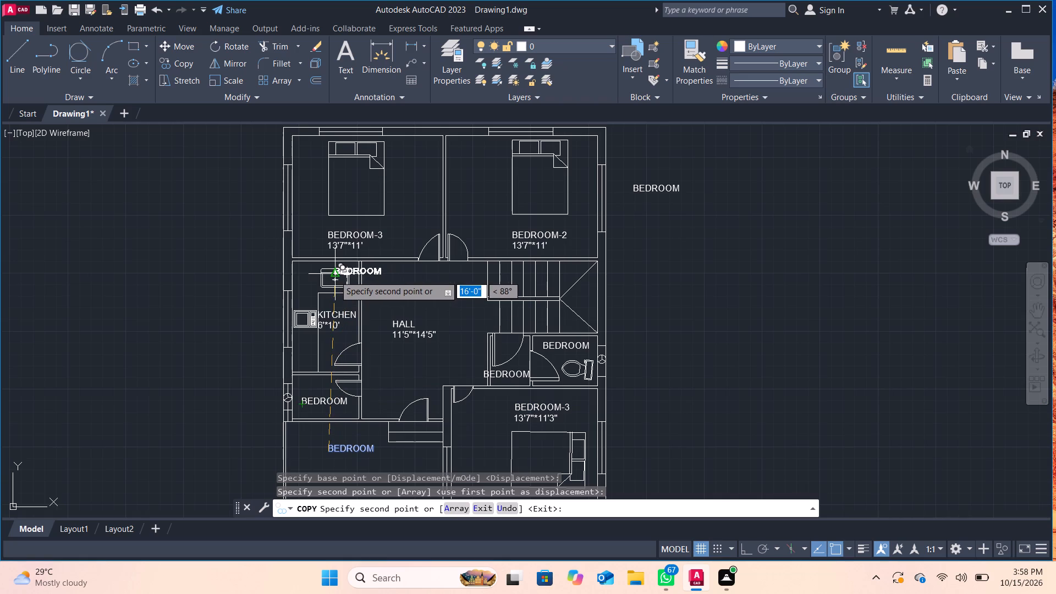
key(Escape)
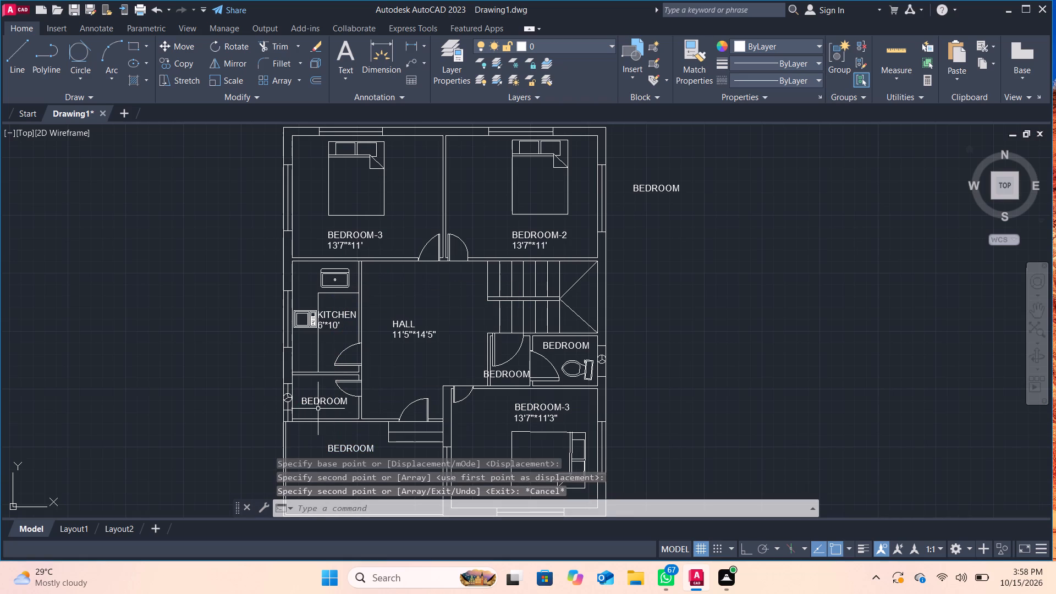
Change the BEDROOM label in the small room directly south of the kitchen to POOJA.
double_click(320, 404)
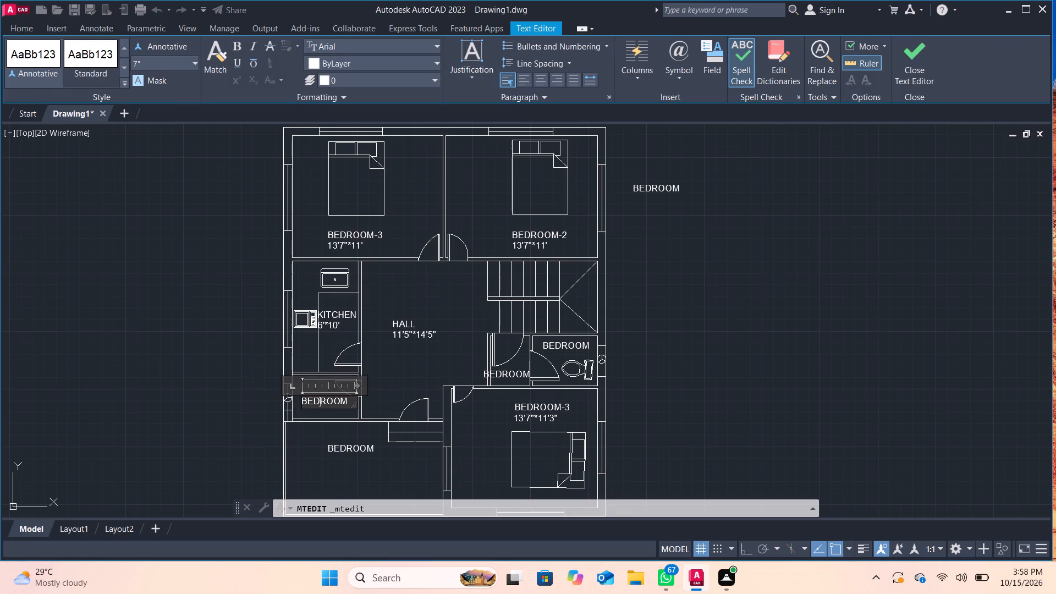
key(Right)
key(Right)
key(Right)
key(Right)
key(BackSpace)
key(BackSpace)
key(BackSpace)
key(BackSpace)
key(BackSpace)
key(BackSpace)
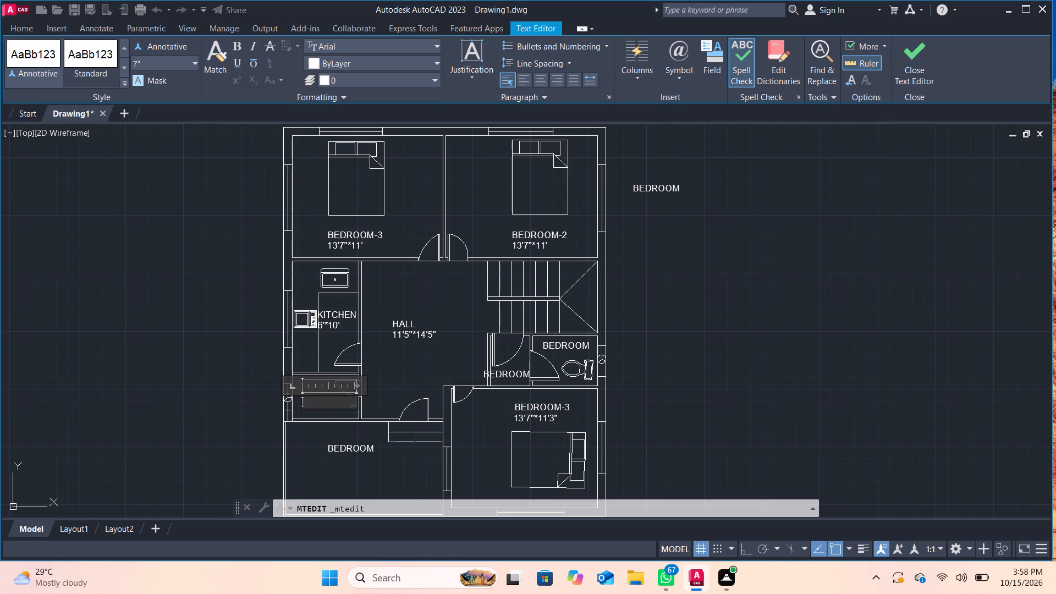
key(BackSpace)
text(POOJA)
Add the room size 6'*4' as a second line of the pooja label and finish the text edit.
key(Return)
key(6)
text('*)
text(4')
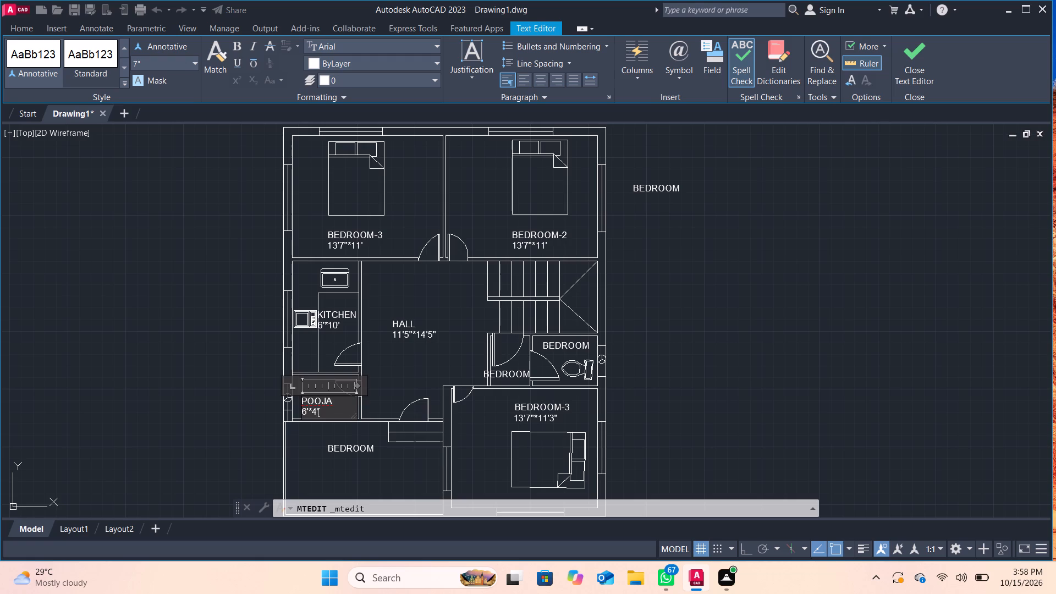
click(912, 68)
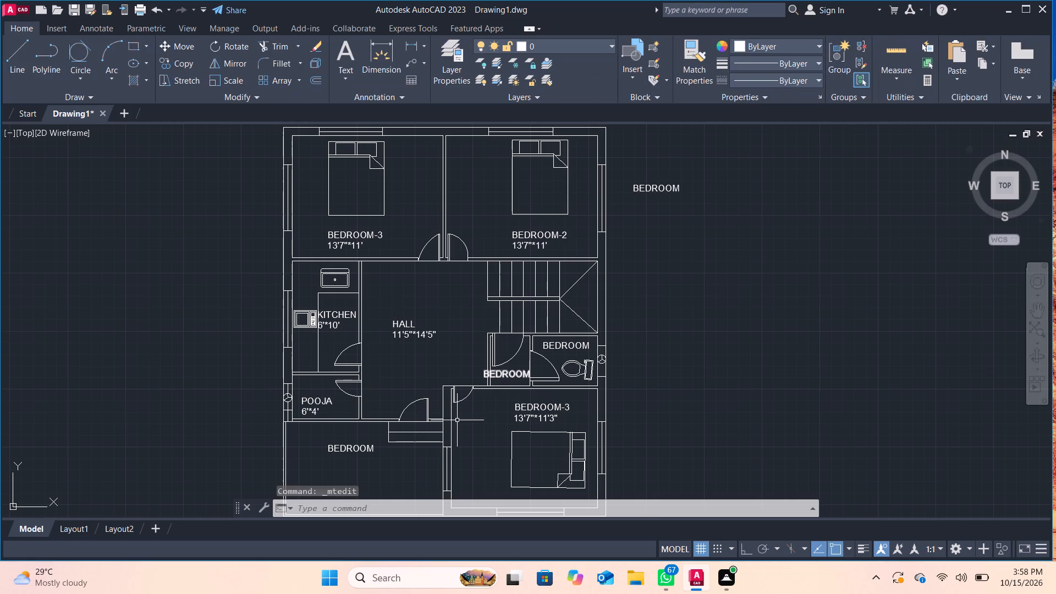
Change the BEDROOM label in the southwest area below the pooja room to SITOUT.
triple_click(365, 450)
key(Right)
key(Right)
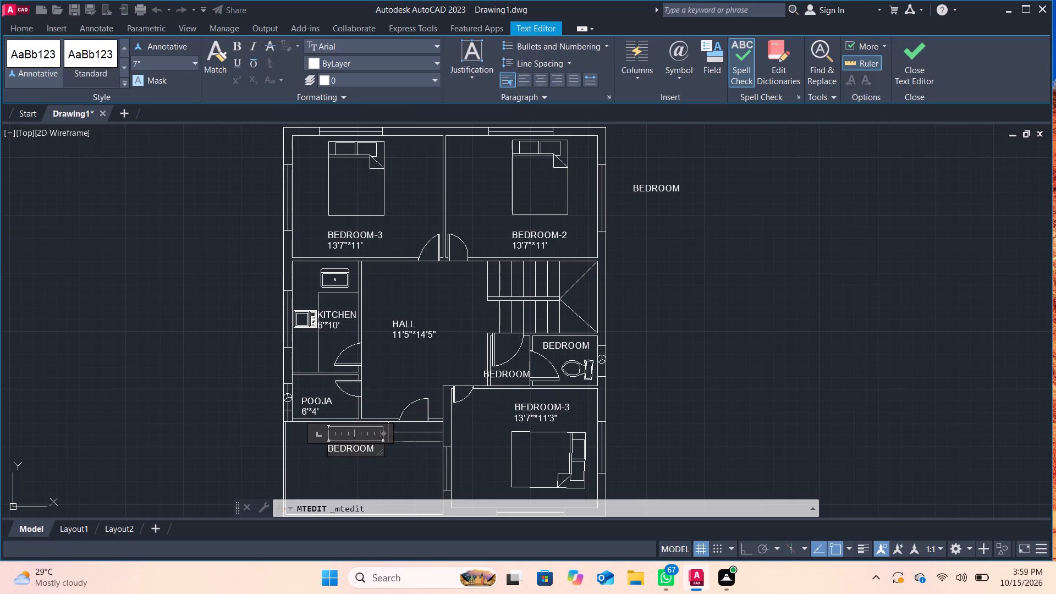
key(BackSpace)
key(BackSpace)
key(BackSpace)
key(BackSpace)
key(BackSpace)
key(BackSpace)
key(BackSpace)
key(BackSpace)
text(SIT)
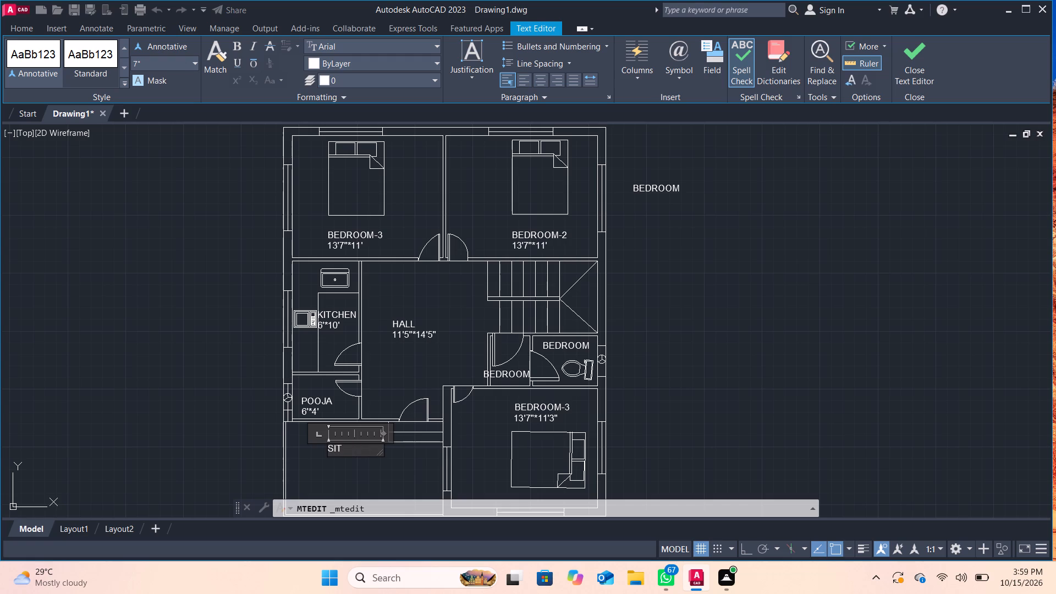
text(OUT)
Add the size 13'7"*7'8" as a second line of the sitout label and finish the text edit.
key(Return)
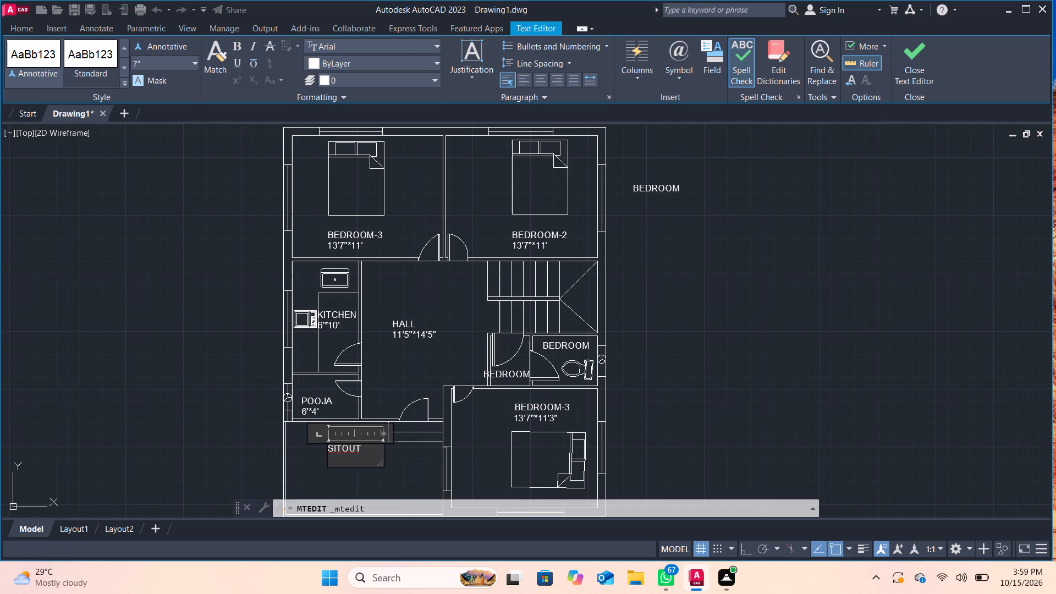
text(13')
key(7)
key(shift+quotedbl)
key(9)
key(BackSpace)
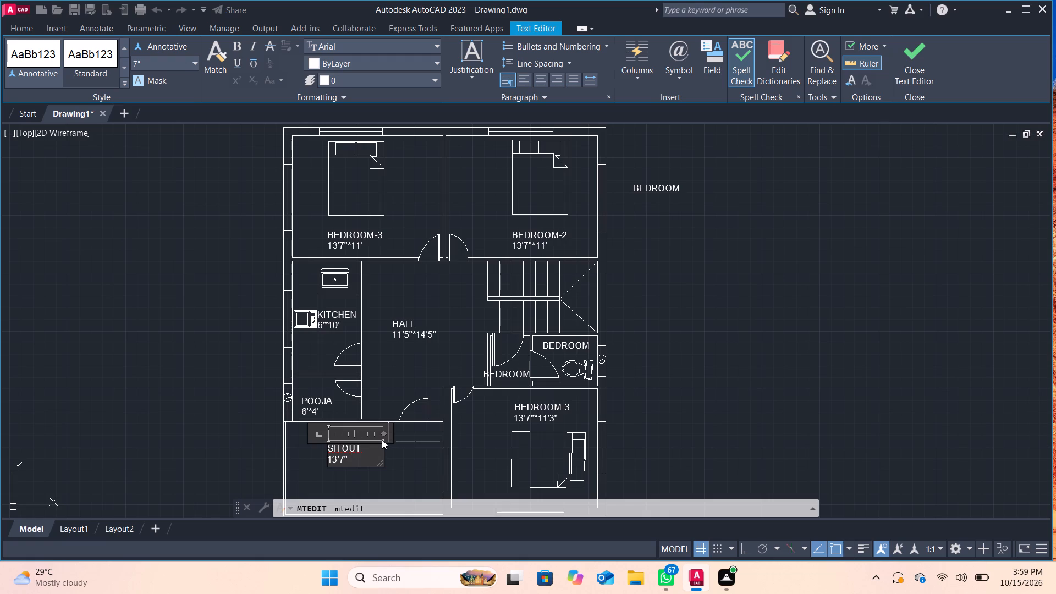
key(asterisk)
key(7)
key(apostrophe)
text(8")
click(920, 66)
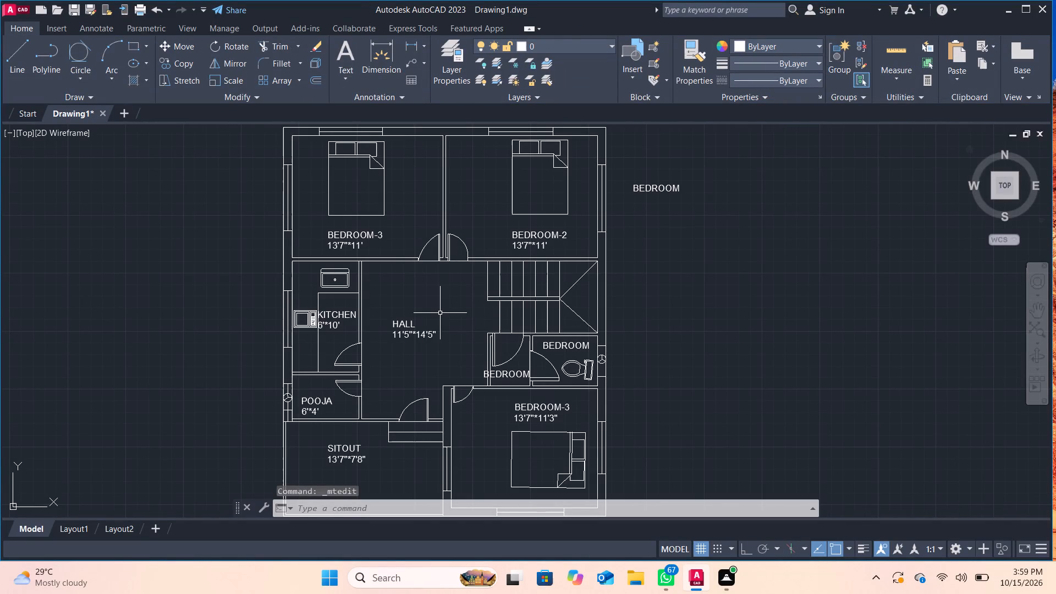
Change the BEDROOM label above the toilet fixture, south of the stairs, to TIOLET.
middle_drag(438, 313, 440, 295)
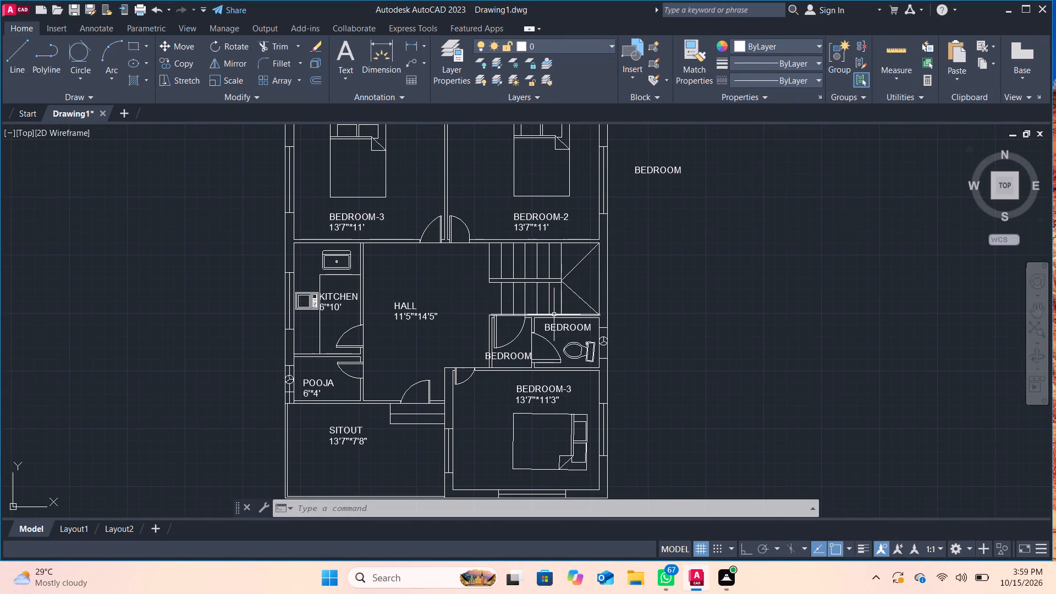
double_click(564, 329)
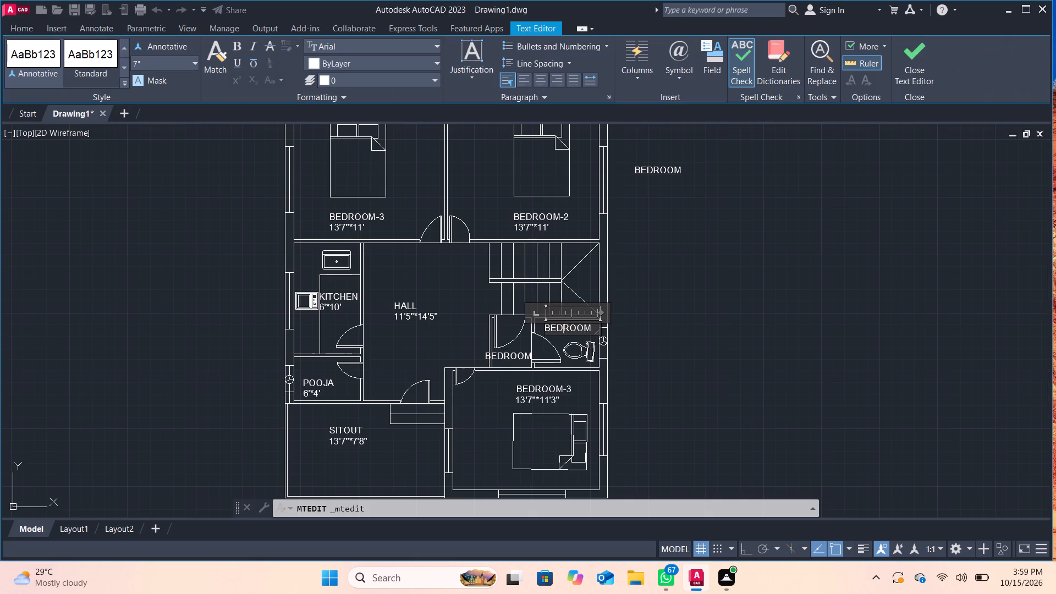
key(Right)
key(Right)
key(Right)
key(Right)
key(Right)
key(BackSpace)
key(BackSpace)
key(BackSpace)
key(BackSpace)
key(BackSpace)
key(BackSpace)
key(BackSpace)
text(TIO)
text(LET)
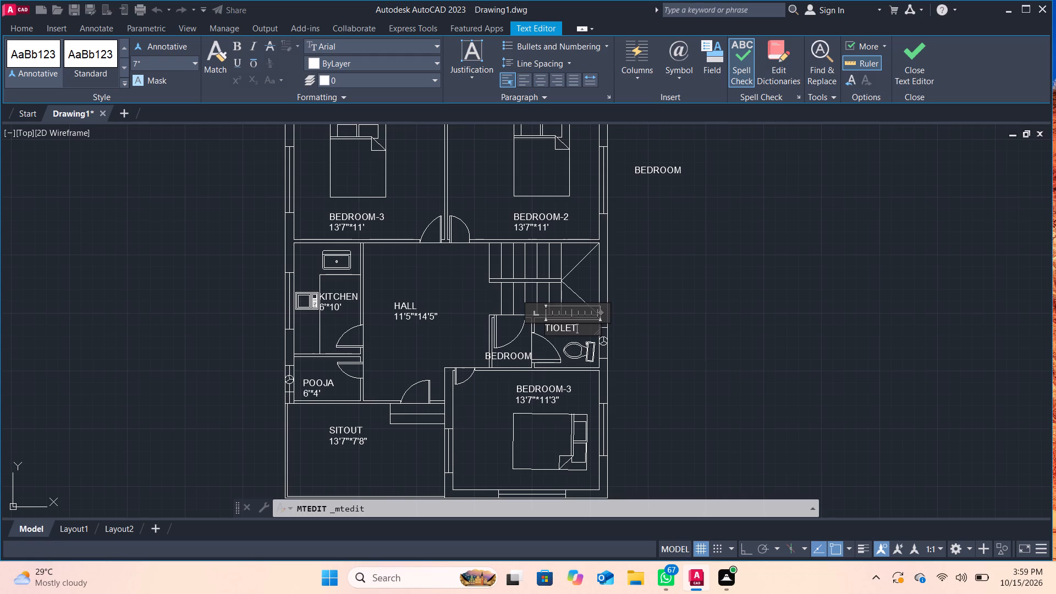
Add the size 5'10"*4"6" as a second line of the TIOLET label and finish the text edit.
key(Return)
text(5')
text(10)
key(shift+quotedbl)
key(asterisk)
key(4)
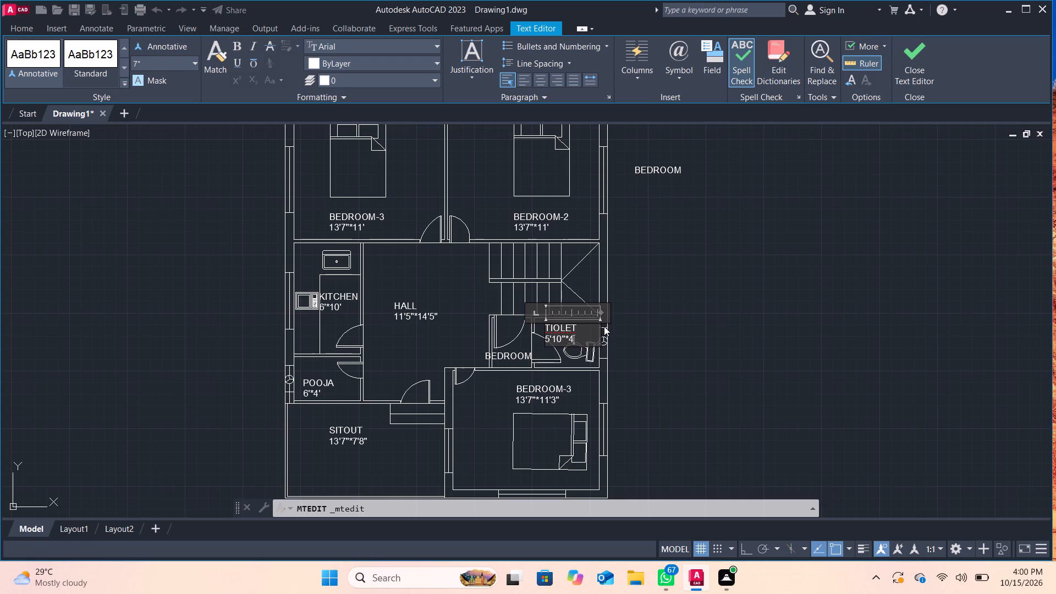
key(shift+quotedbl)
key(6)
key(shift+quotedbl)
click(908, 49)
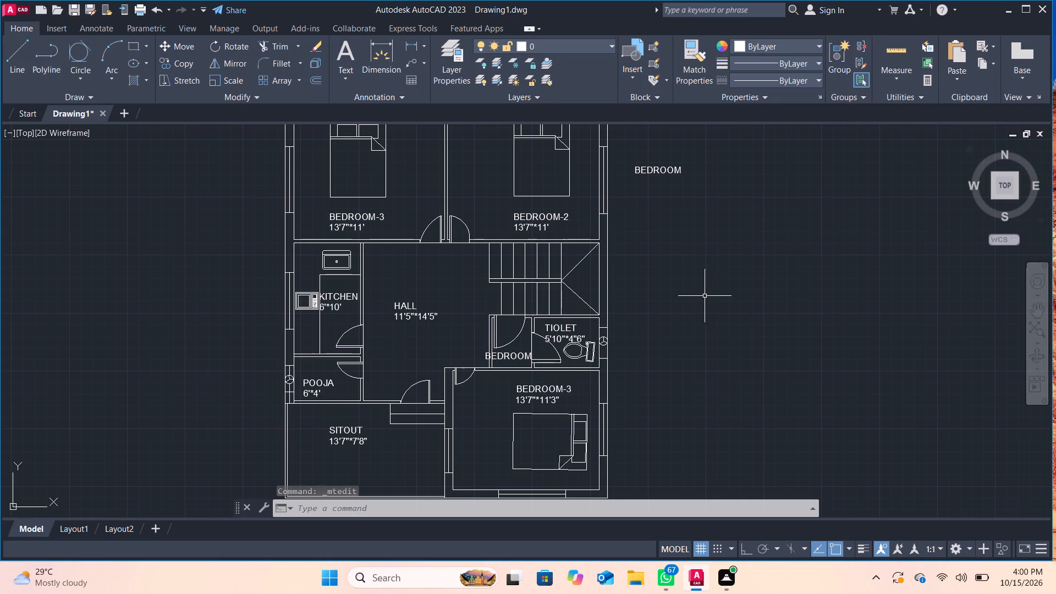
Change the BEDROOM label in the small room west of the toilet to WASH.
double_click(524, 358)
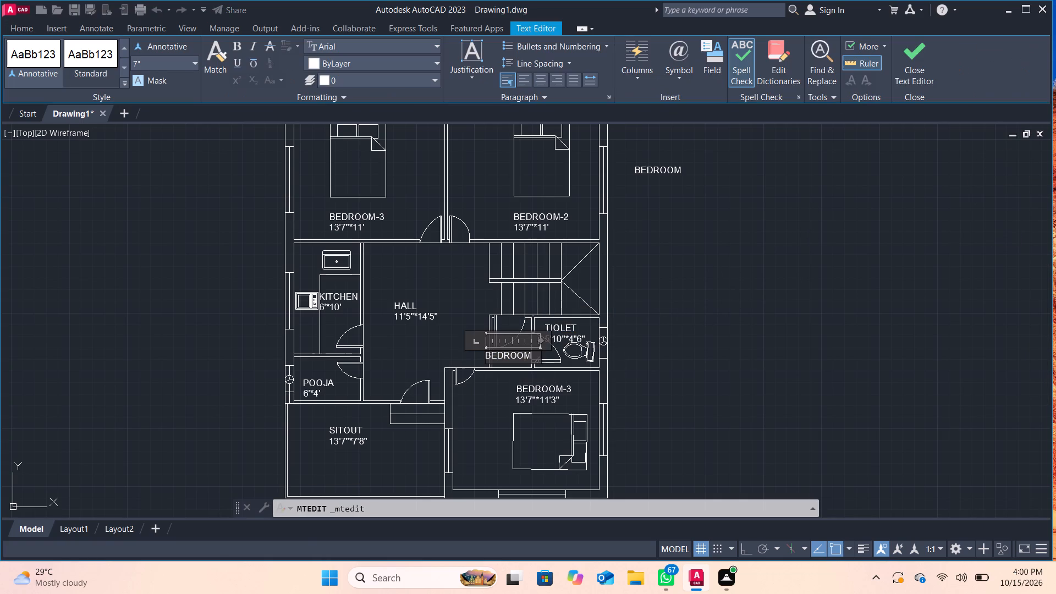
key(Right)
key(Right)
key(Right)
key(BackSpace)
key(BackSpace)
key(BackSpace)
key(BackSpace)
key(BackSpace)
key(BackSpace)
key(BackSpace)
key(BackSpace)
text(WAS)
key(h)
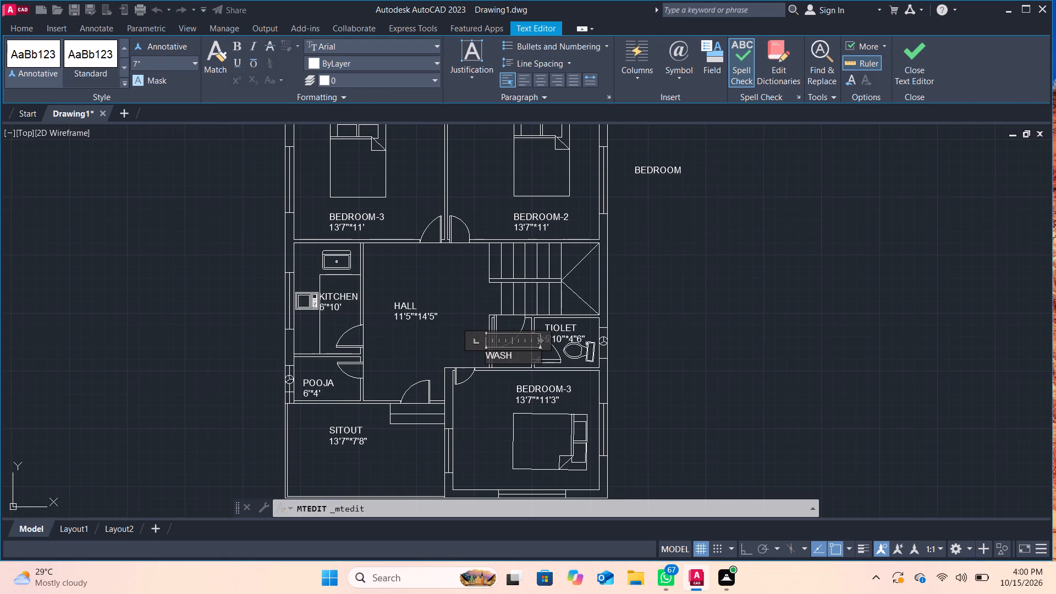
Add the size 3'7"*4'6" as a second line of the WASH label and finish the text edit.
key(Return)
key(3)
key(apostrophe)
text(7")
key(asterisk)
key(4)
key(apostrophe)
text(6")
click(920, 58)
Review the room names and sizes across the labelled floor plan and glance at the task brief.
scroll(839, 219, down, 3)
middle_drag(837, 210, 836, 210)
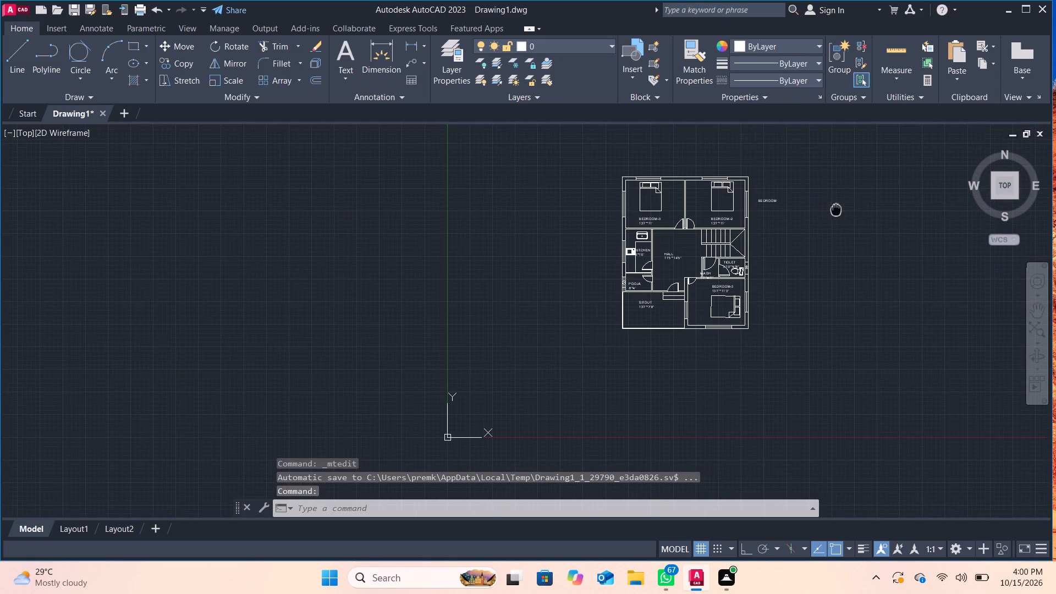
middle_drag(836, 210, 747, 259)
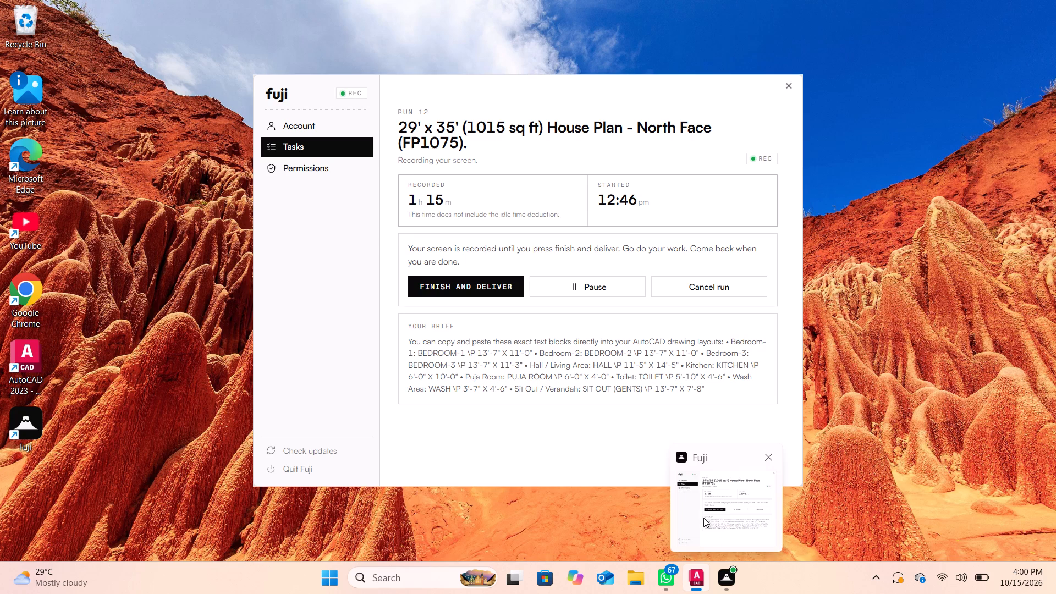
middle_drag(494, 316, 471, 303)
scroll(494, 316, up, 1)
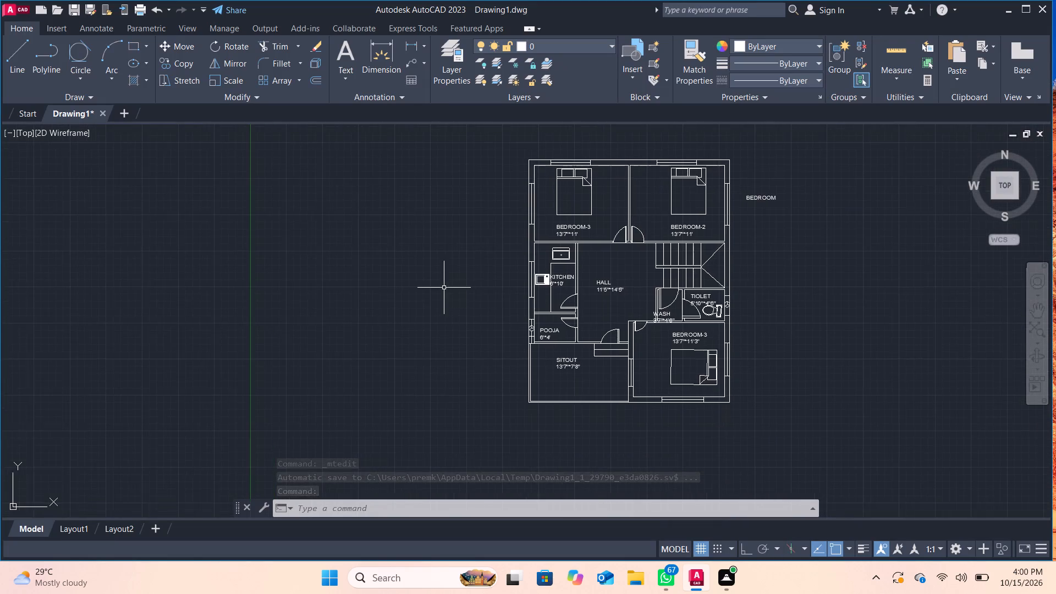
scroll(460, 296, up, 2)
middle_drag(464, 295, 369, 306)
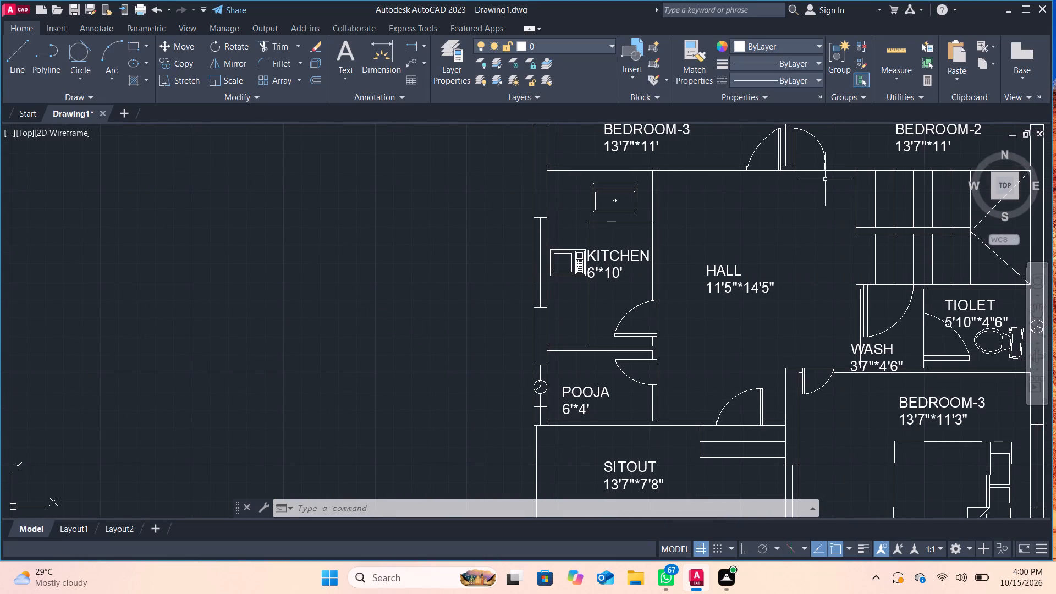
middle_drag(755, 228, 743, 313)
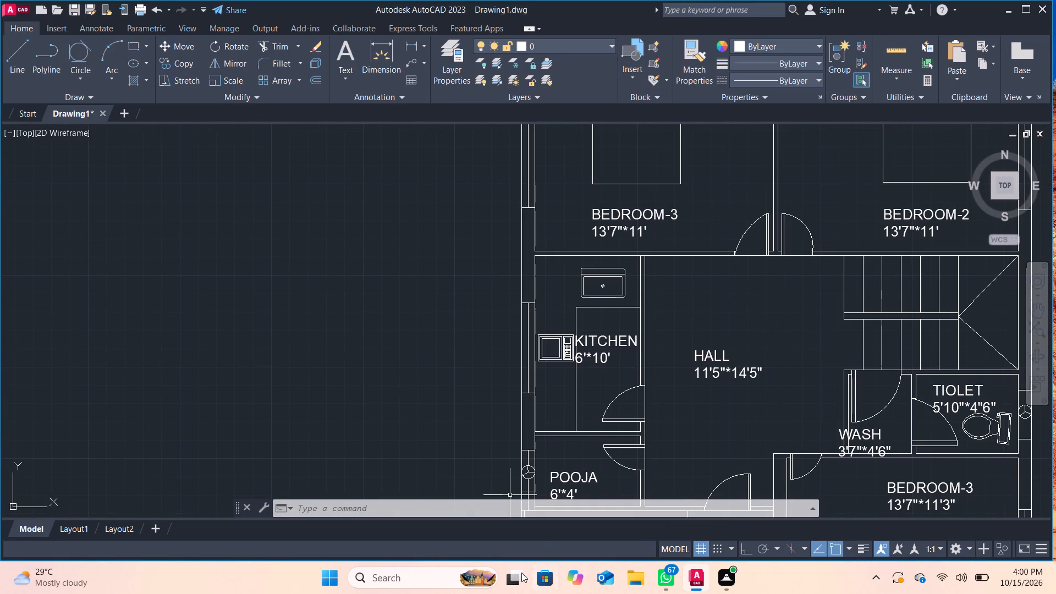
middle_drag(766, 321, 559, 443)
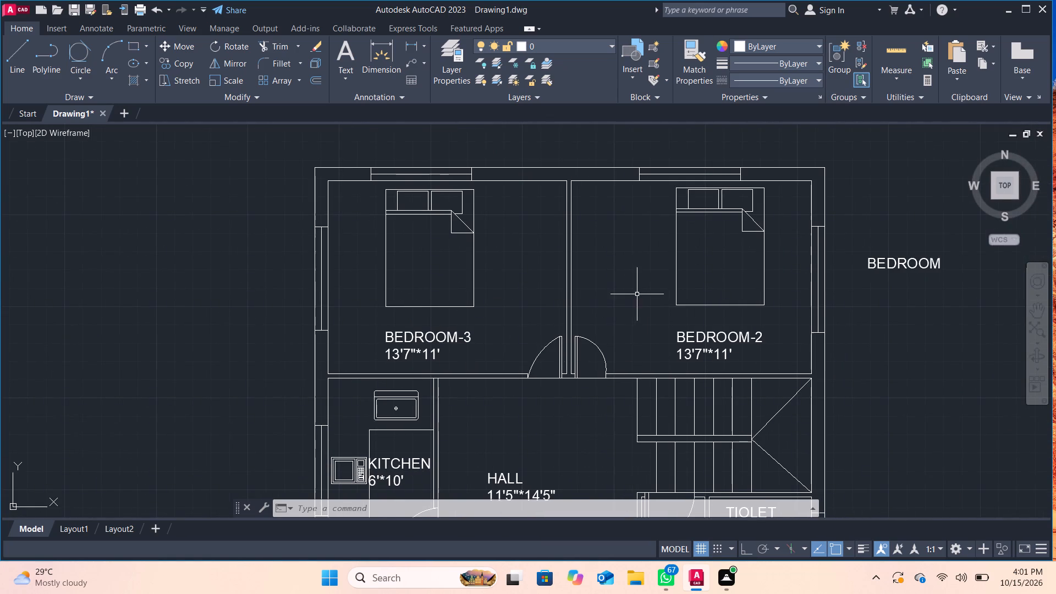
Start a hatch and fill the L-shaped northwest corner of the outer wall between its two windows.
middle_drag(636, 294, 627, 351)
scroll(338, 271, up, 1)
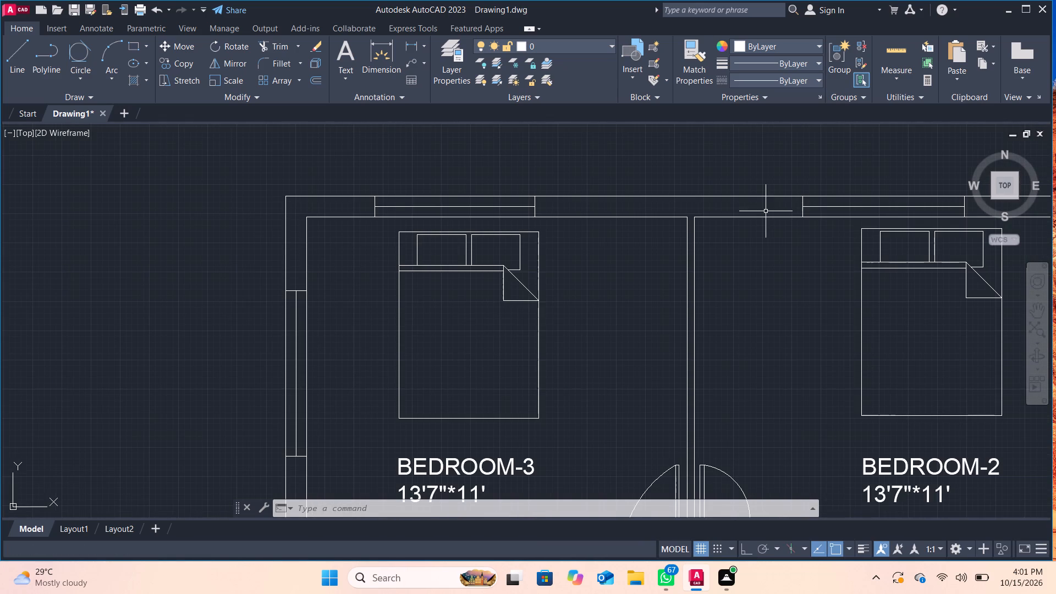
click(145, 77)
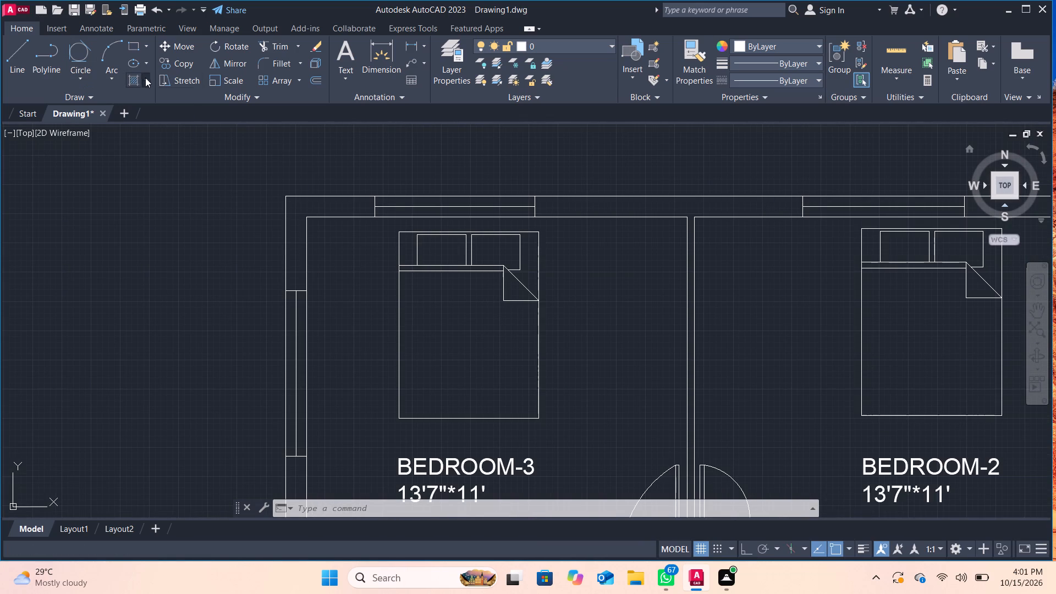
click(162, 114)
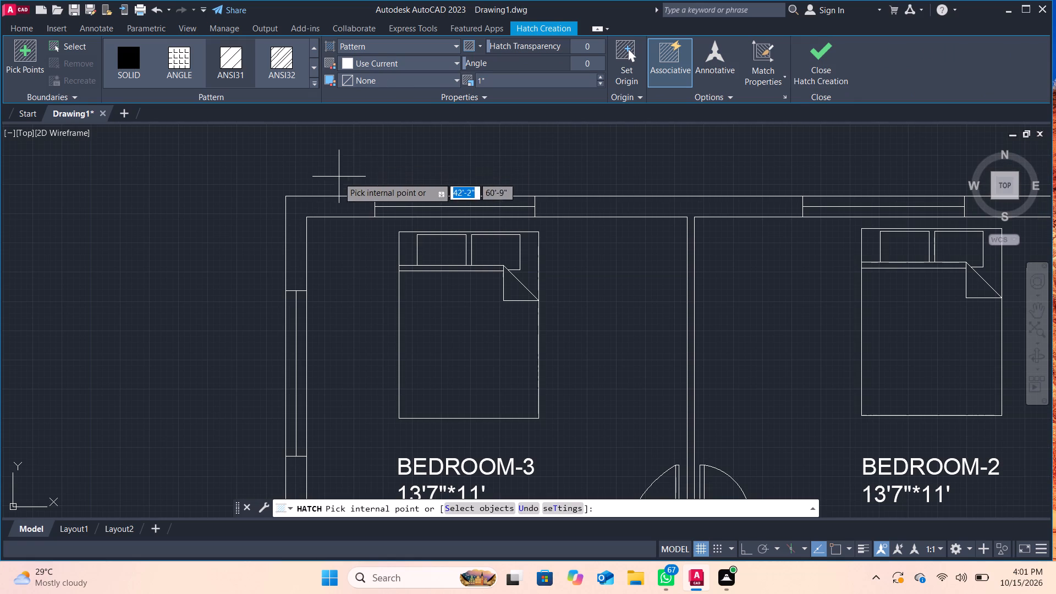
click(328, 208)
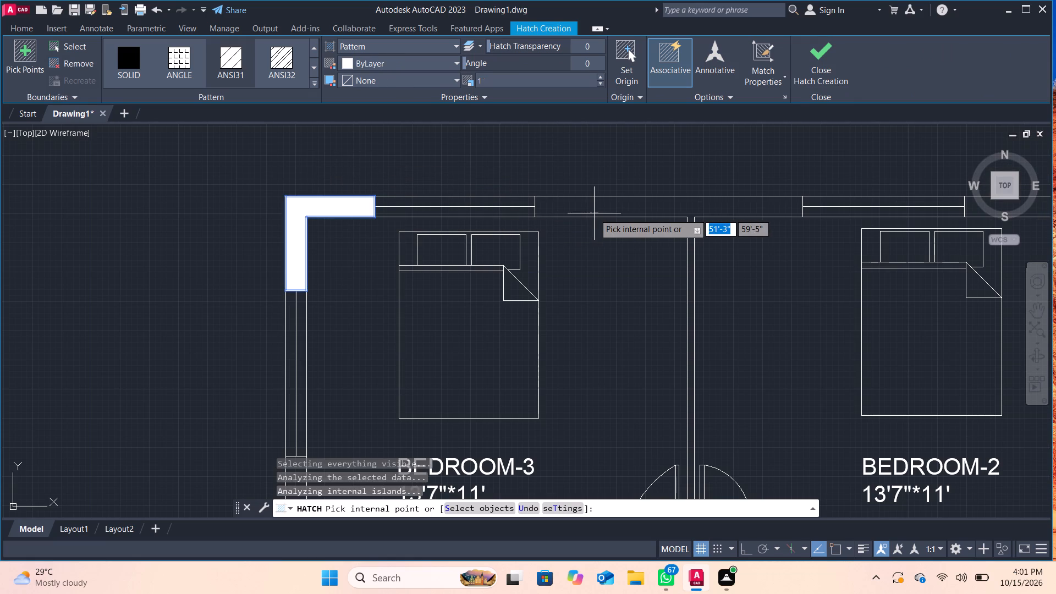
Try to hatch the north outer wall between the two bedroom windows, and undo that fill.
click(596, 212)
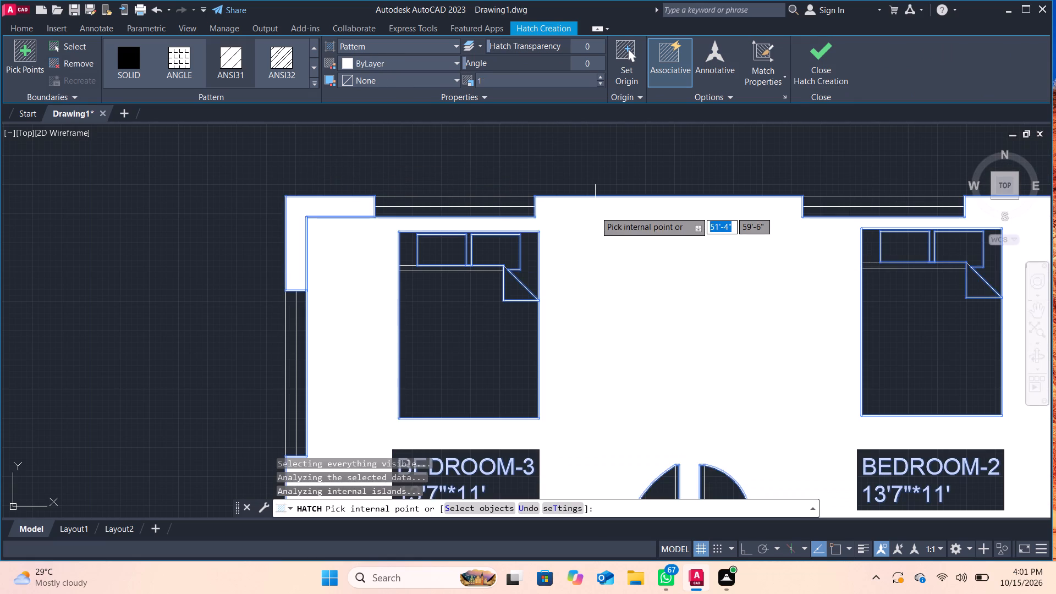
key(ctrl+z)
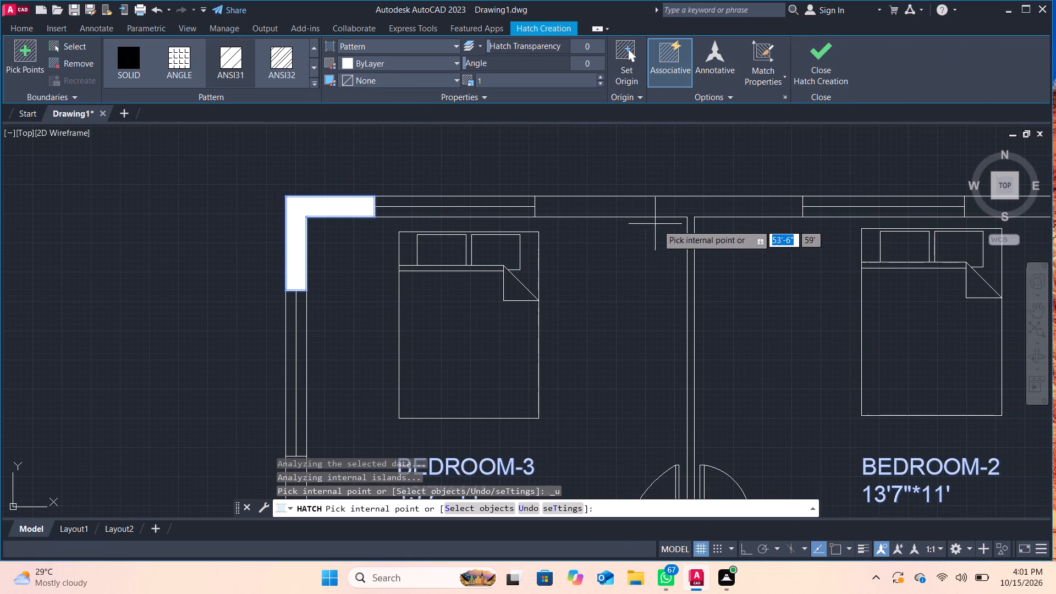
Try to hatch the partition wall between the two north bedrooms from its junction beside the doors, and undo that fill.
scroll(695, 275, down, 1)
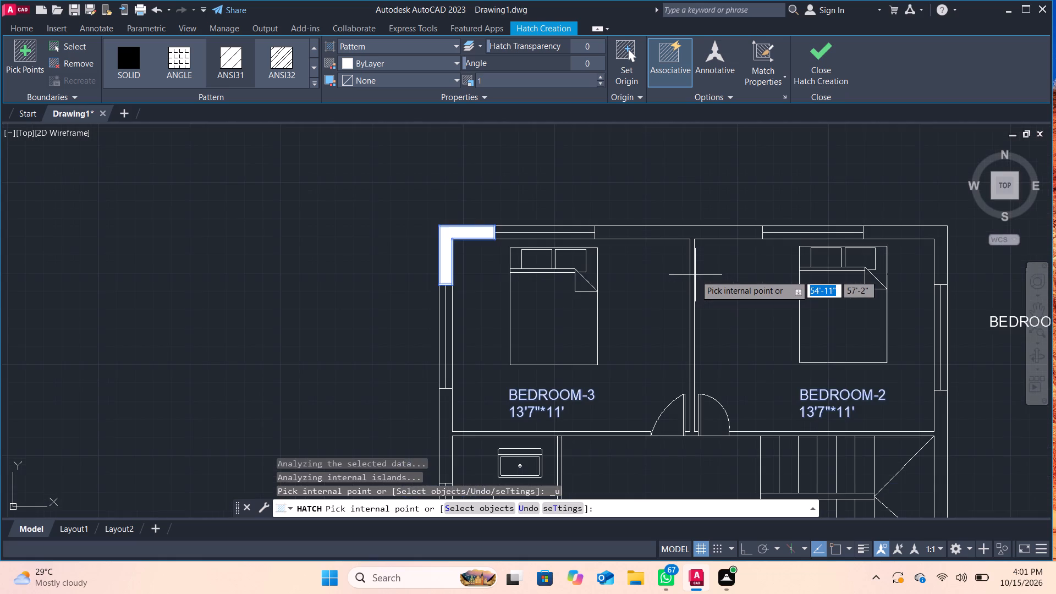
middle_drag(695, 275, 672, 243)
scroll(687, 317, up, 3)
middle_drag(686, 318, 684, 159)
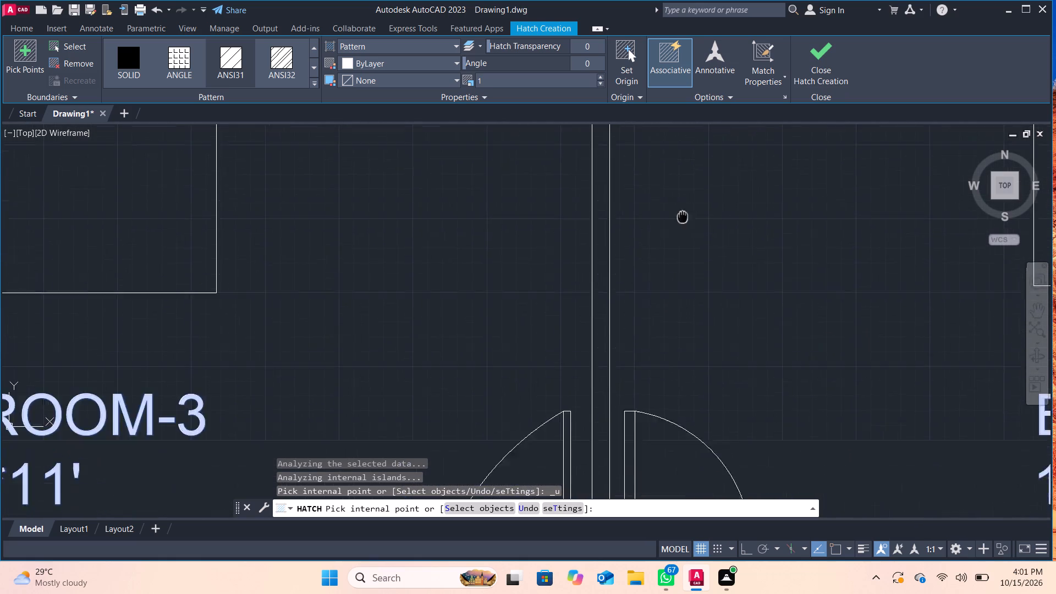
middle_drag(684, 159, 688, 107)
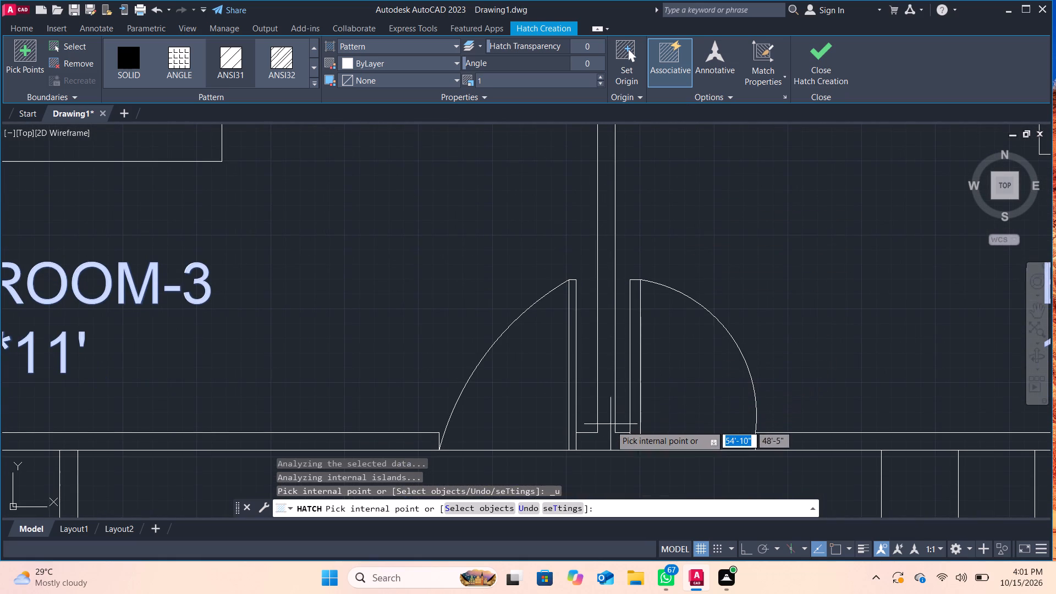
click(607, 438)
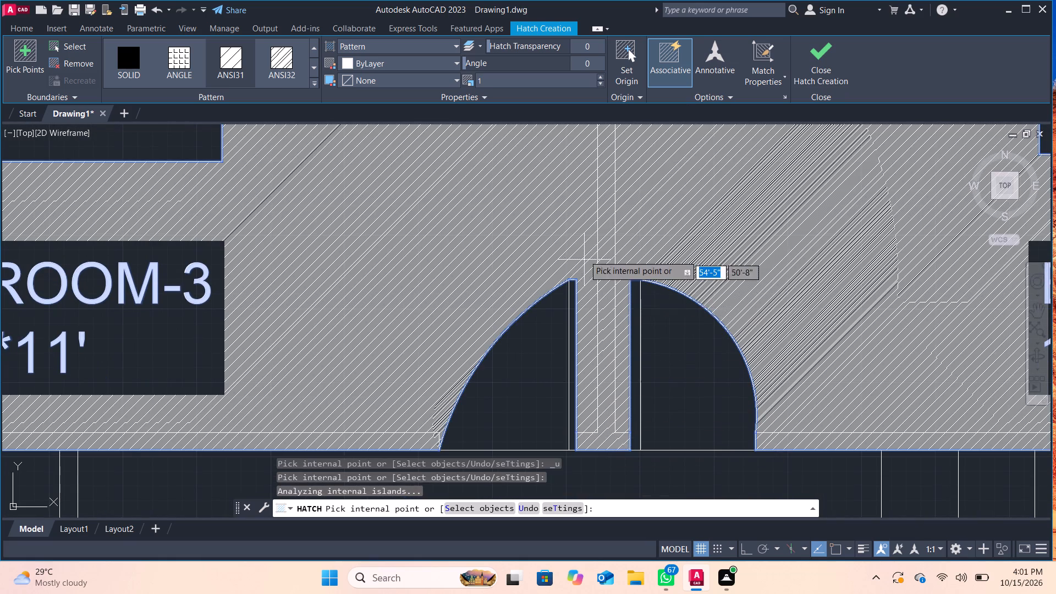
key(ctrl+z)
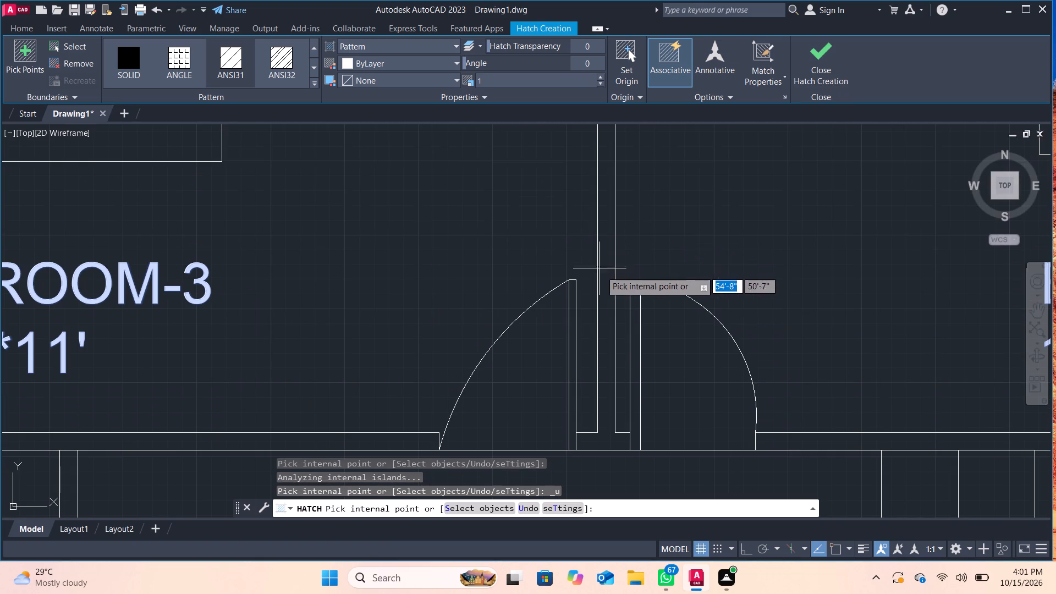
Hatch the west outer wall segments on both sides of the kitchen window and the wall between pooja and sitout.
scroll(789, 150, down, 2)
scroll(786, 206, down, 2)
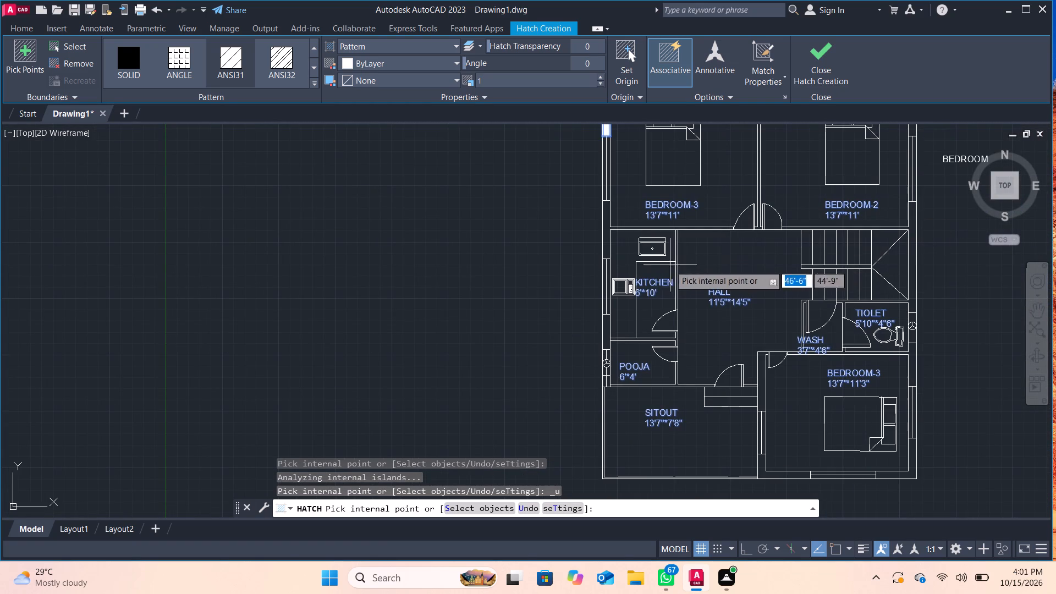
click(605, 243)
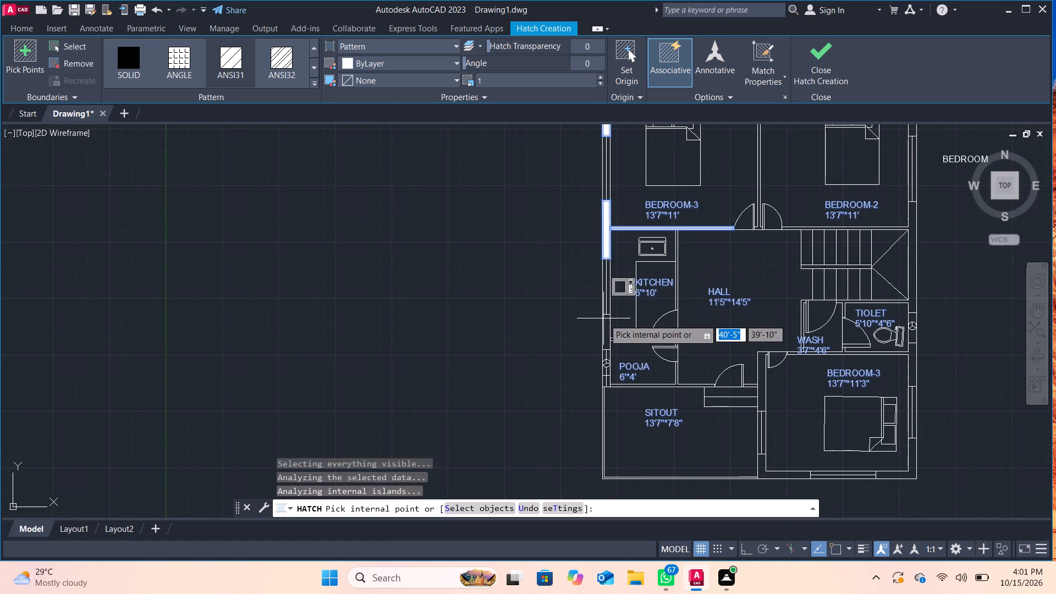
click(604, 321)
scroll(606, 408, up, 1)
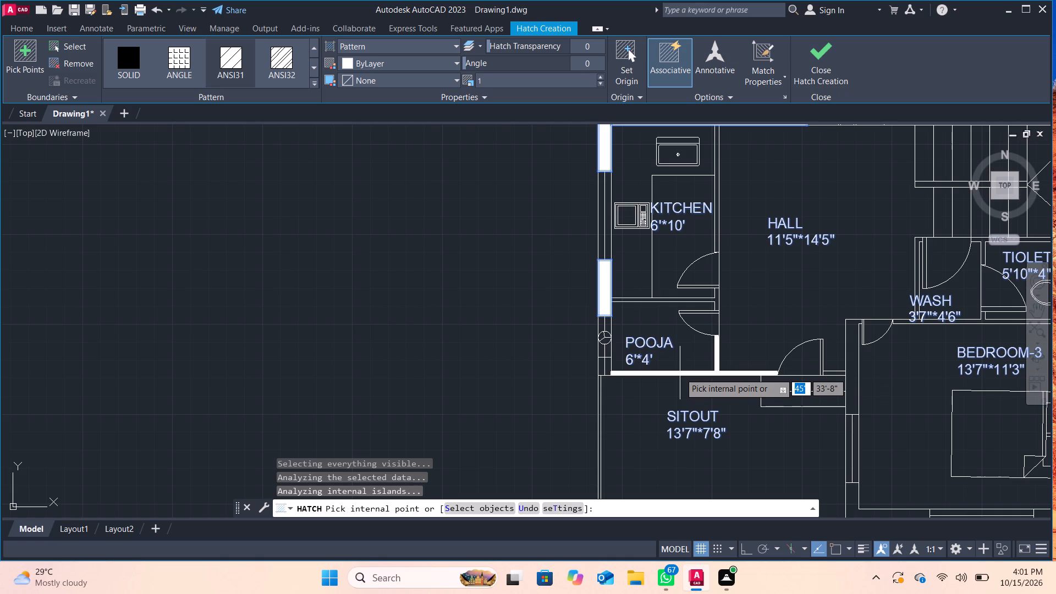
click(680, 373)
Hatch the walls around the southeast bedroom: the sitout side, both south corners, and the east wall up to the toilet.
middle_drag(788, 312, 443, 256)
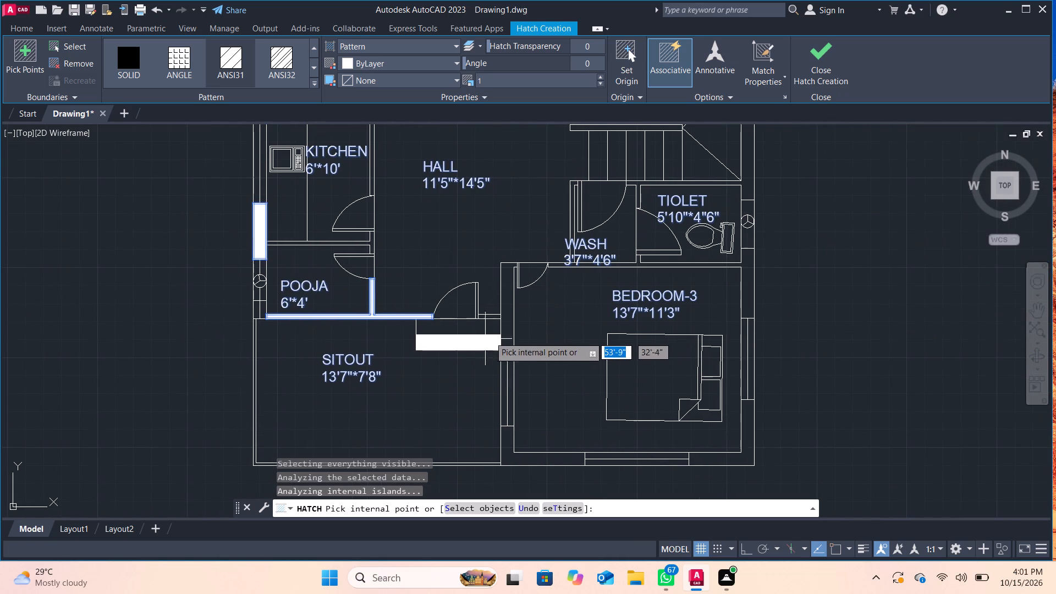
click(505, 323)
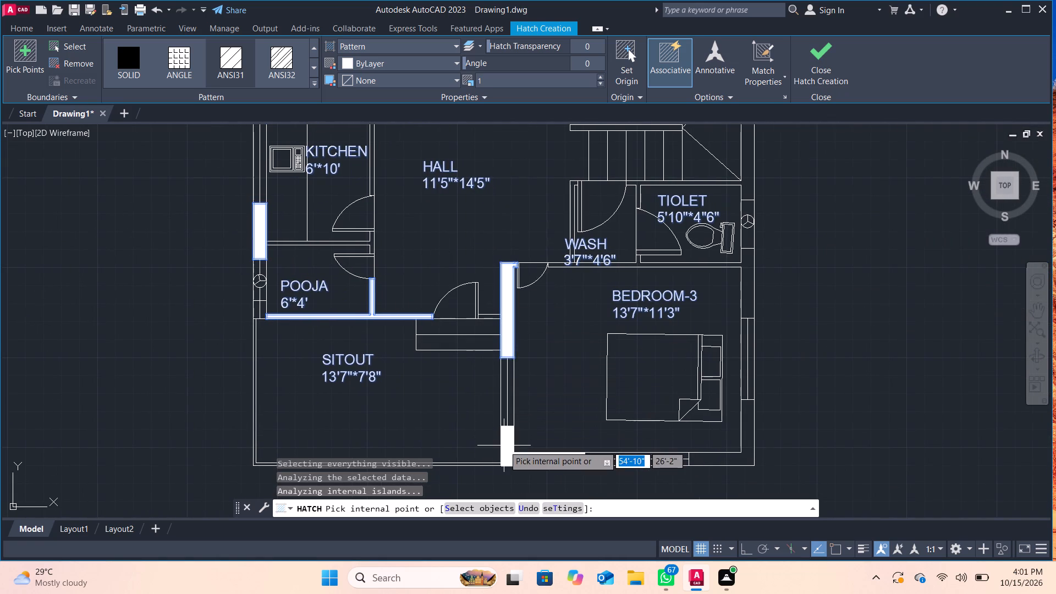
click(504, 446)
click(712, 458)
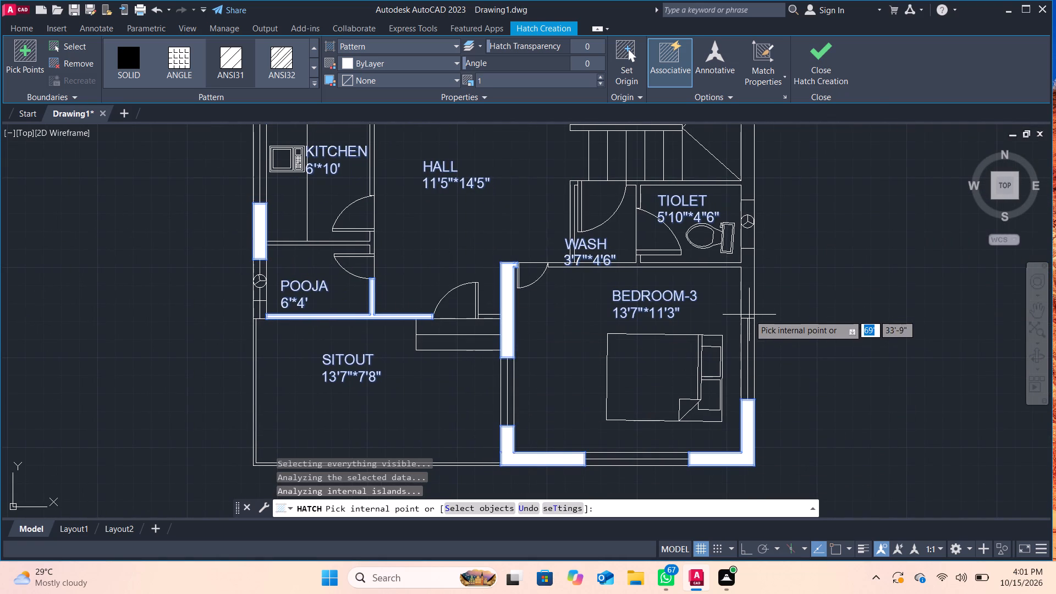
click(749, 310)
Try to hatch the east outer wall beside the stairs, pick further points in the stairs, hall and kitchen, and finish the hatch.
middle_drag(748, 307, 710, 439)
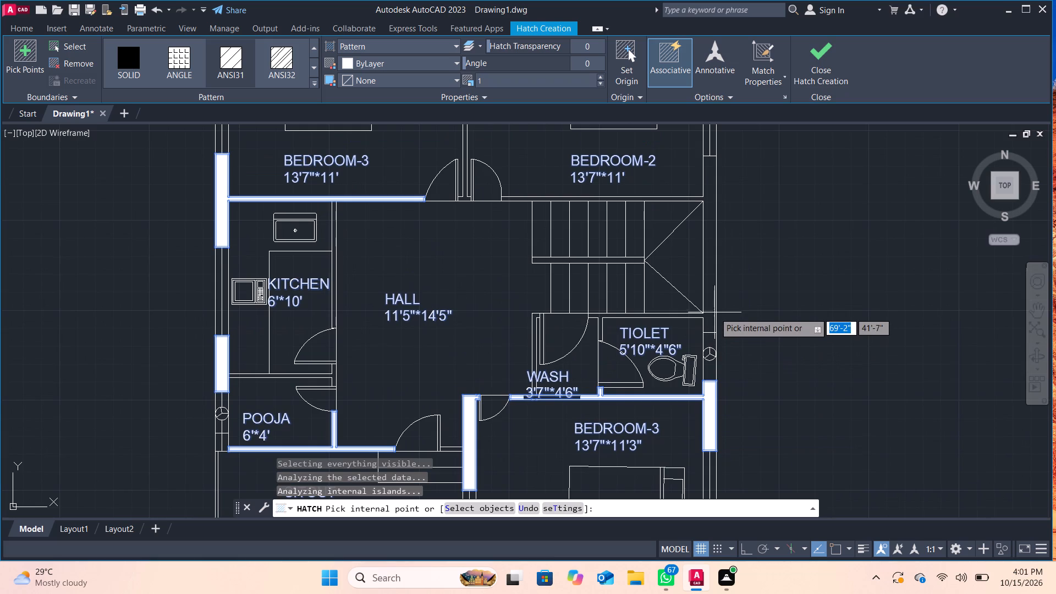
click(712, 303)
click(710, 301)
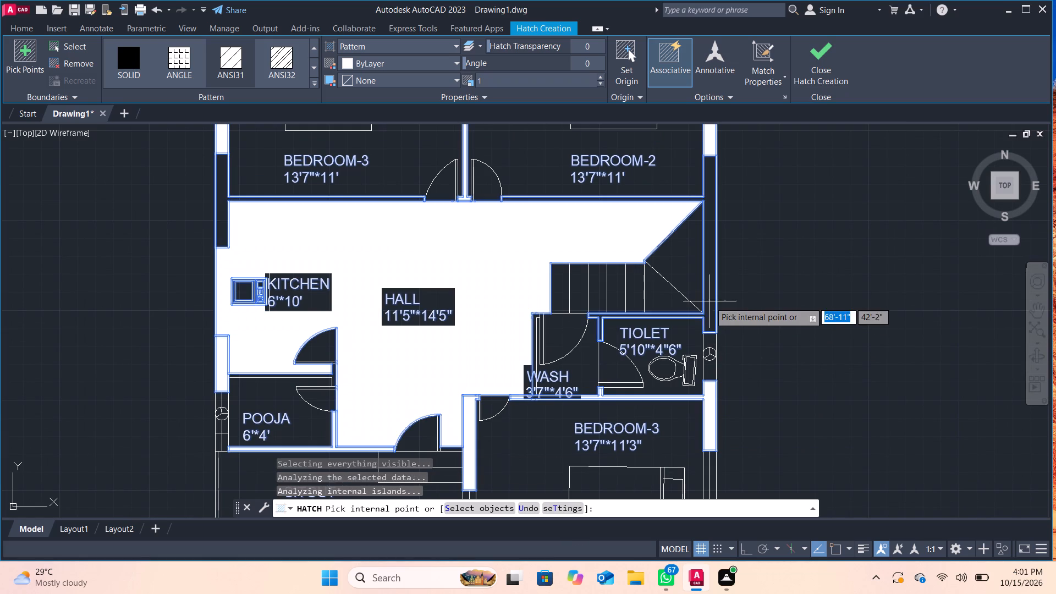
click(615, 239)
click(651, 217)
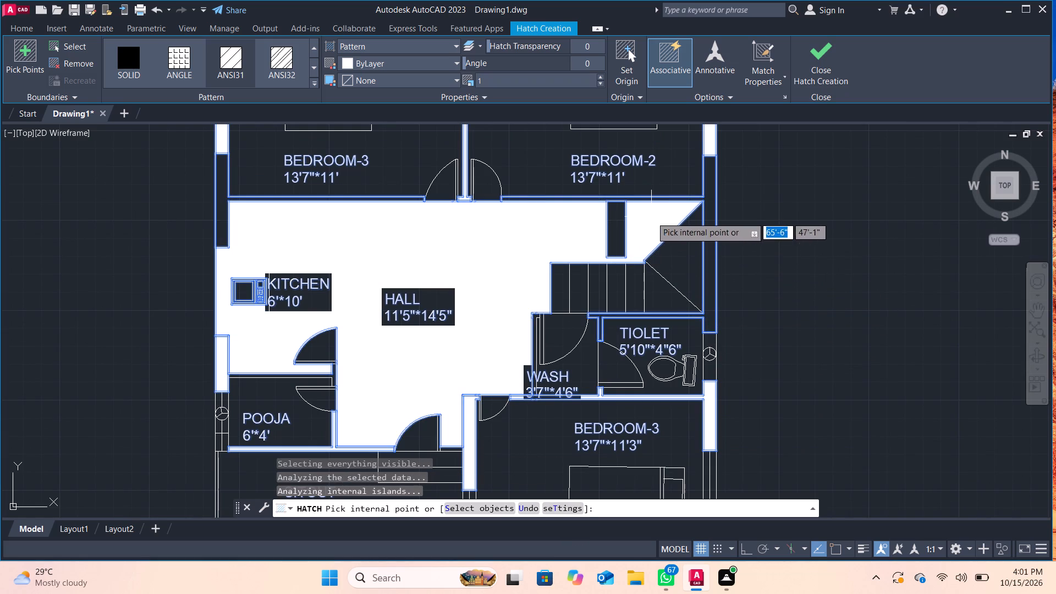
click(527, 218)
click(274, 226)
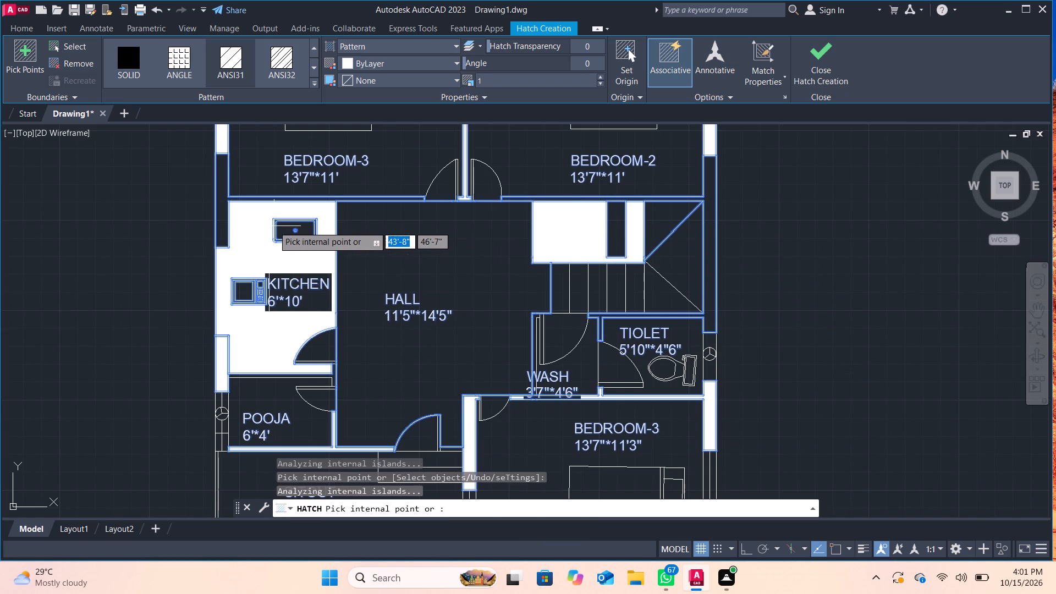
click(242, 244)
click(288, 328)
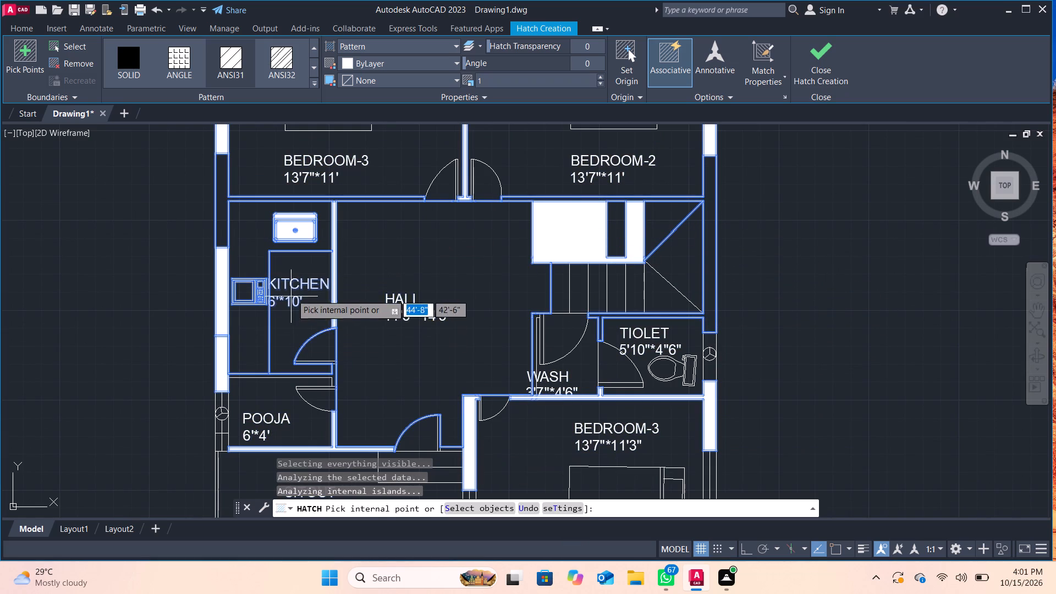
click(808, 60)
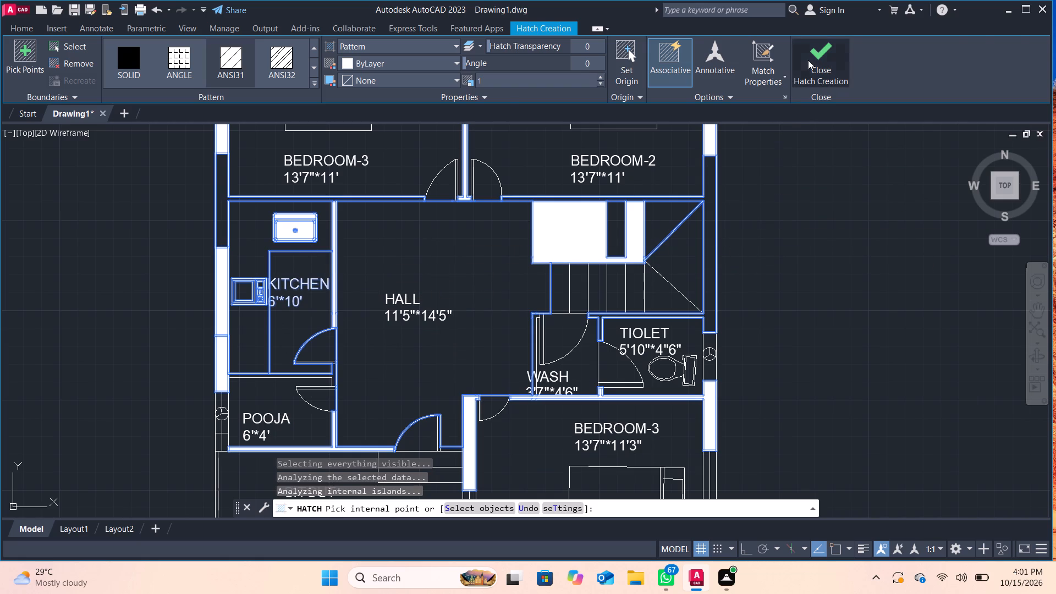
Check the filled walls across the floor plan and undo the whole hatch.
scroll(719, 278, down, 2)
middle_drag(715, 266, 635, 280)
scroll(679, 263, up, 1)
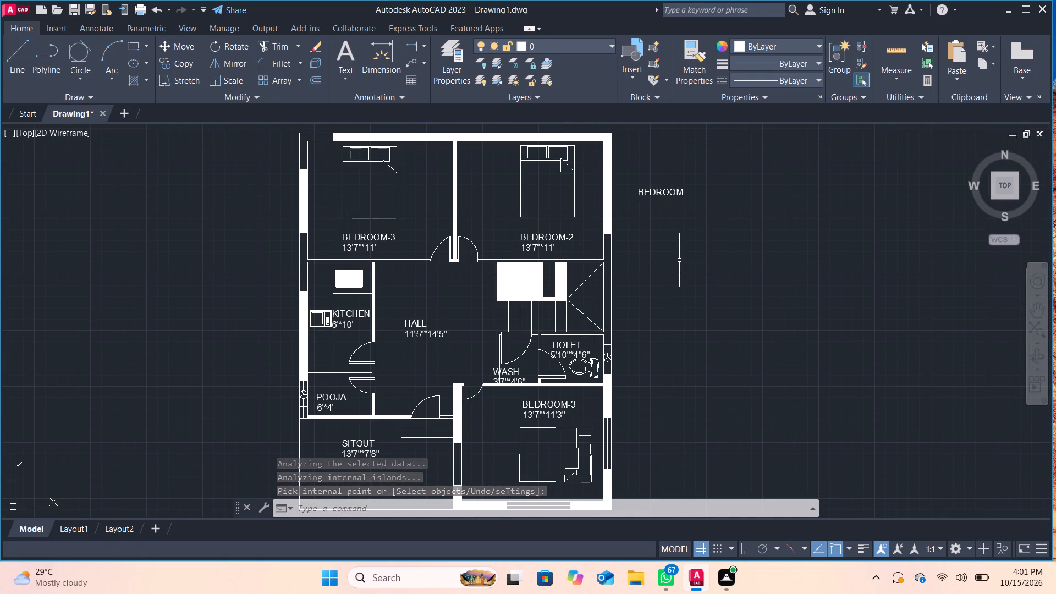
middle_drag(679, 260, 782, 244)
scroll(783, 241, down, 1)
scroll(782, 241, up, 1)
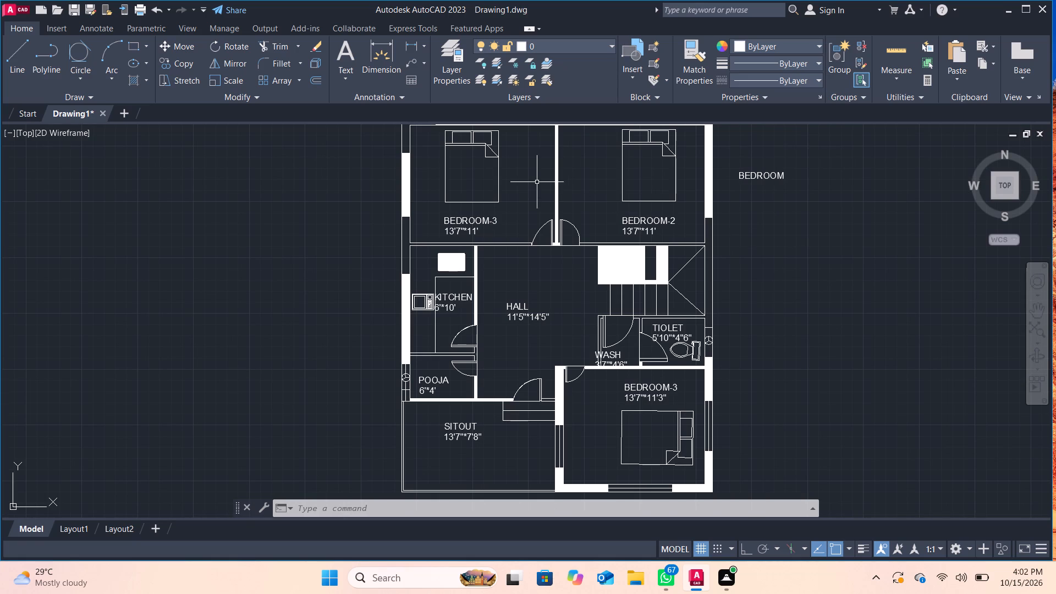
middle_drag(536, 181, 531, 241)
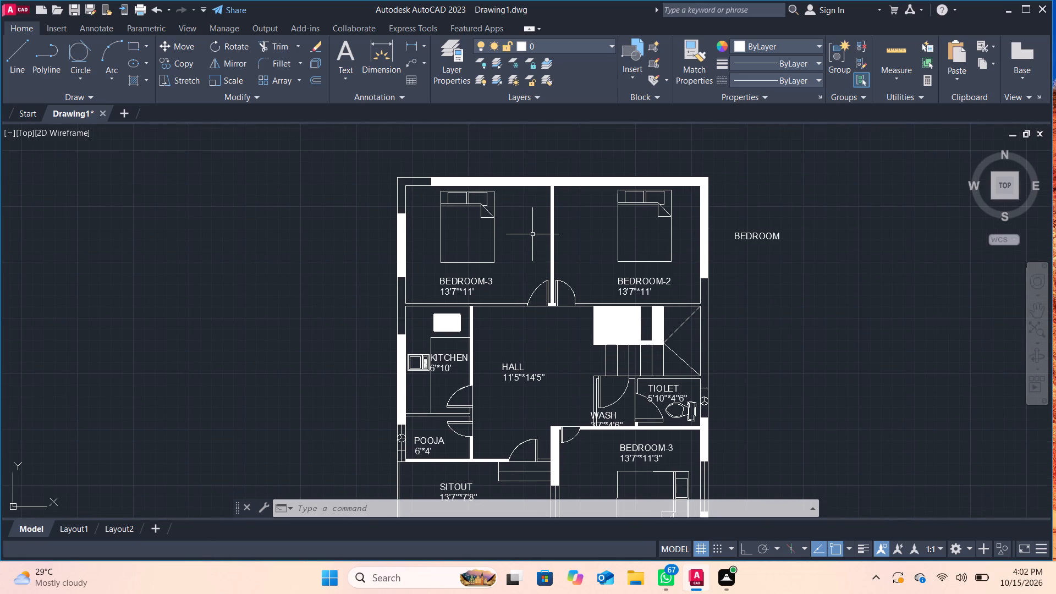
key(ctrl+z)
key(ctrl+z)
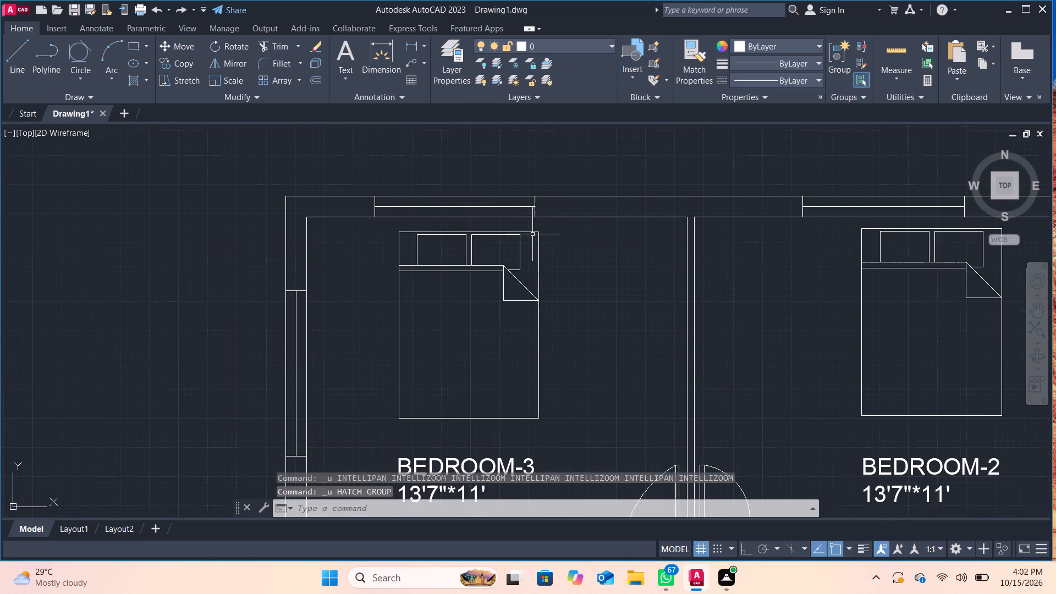
Erase the stray BEDROOM text outside the plan, east of Bedroom-2.
scroll(615, 269, down, 4)
scroll(623, 317, up, 3)
scroll(623, 316, down, 2)
middle_drag(623, 316, 513, 265)
scroll(513, 285, up, 1)
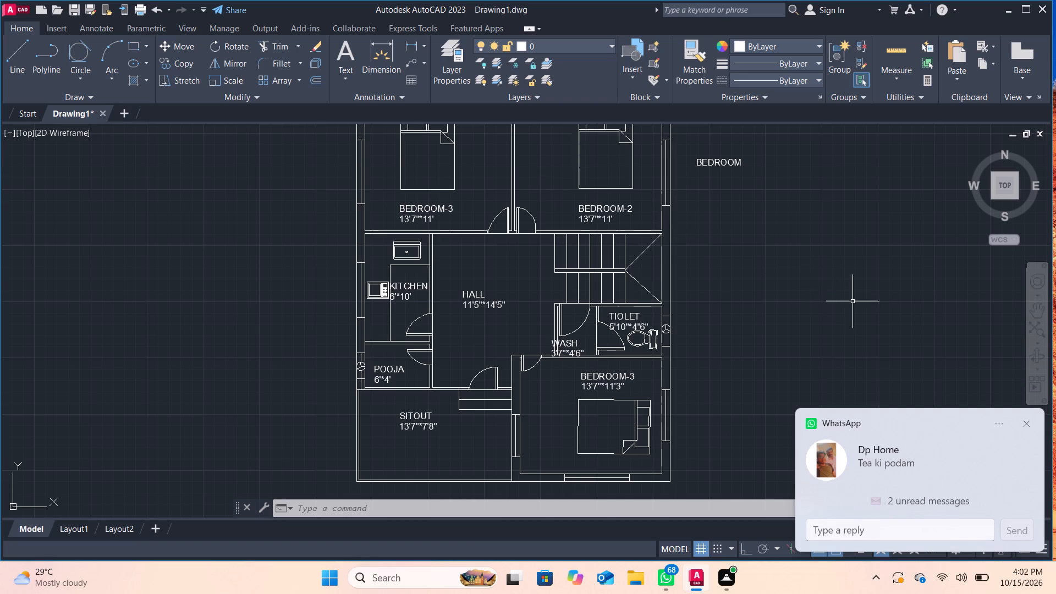
click(1027, 425)
scroll(743, 254, down, 3)
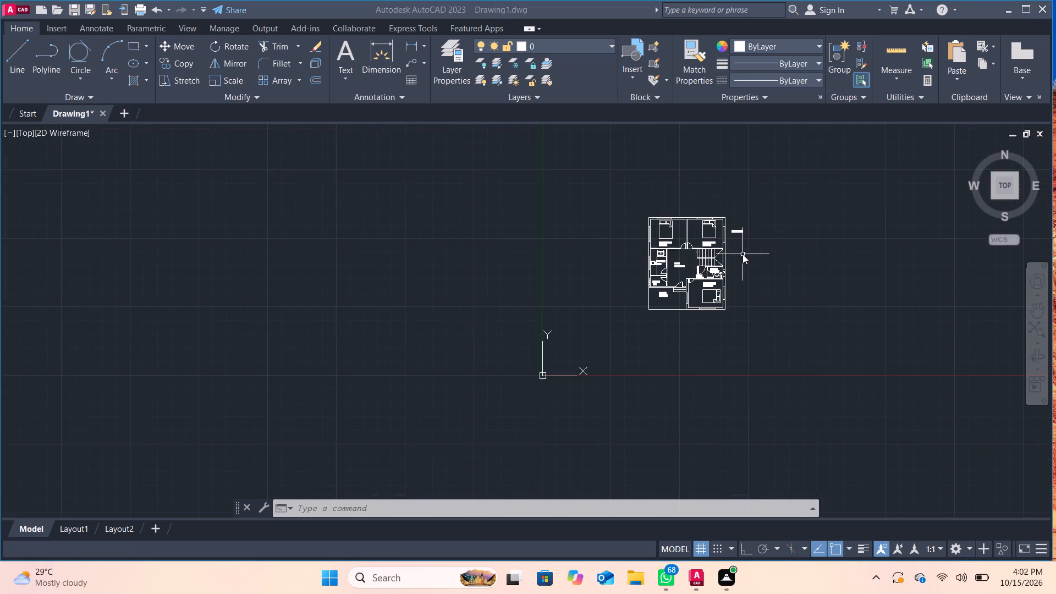
scroll(743, 254, up, 1)
middle_click(743, 254)
scroll(743, 254, up, 3)
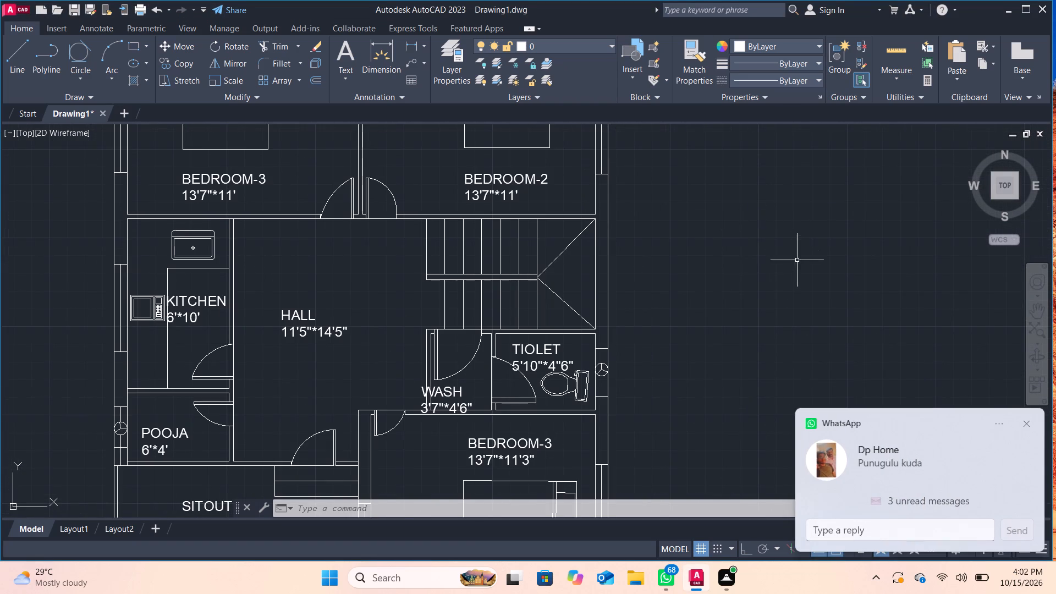
middle_drag(719, 238, 736, 335)
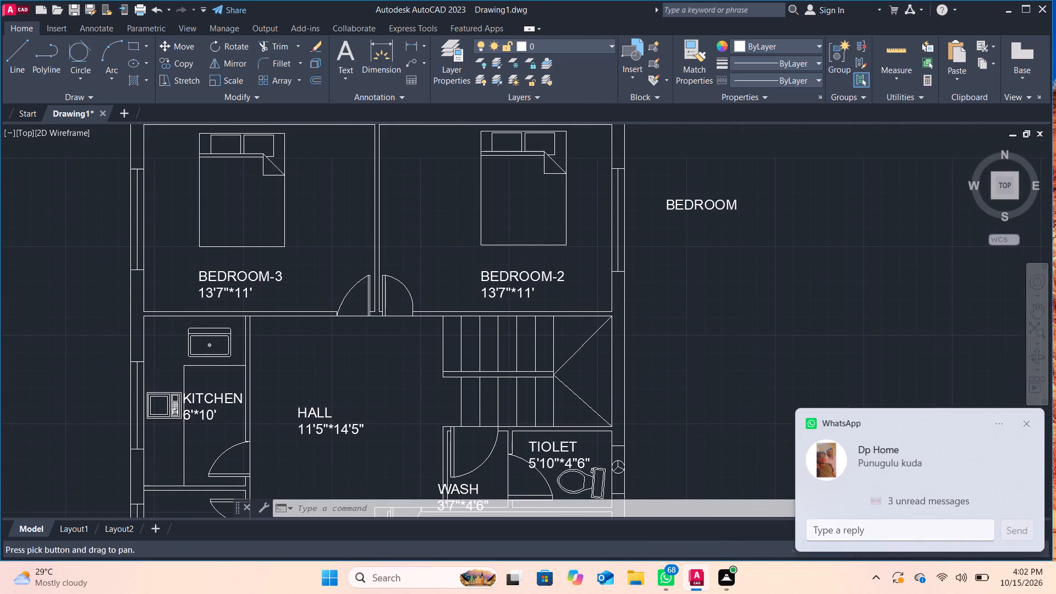
middle_drag(703, 163, 703, 212)
click(719, 251)
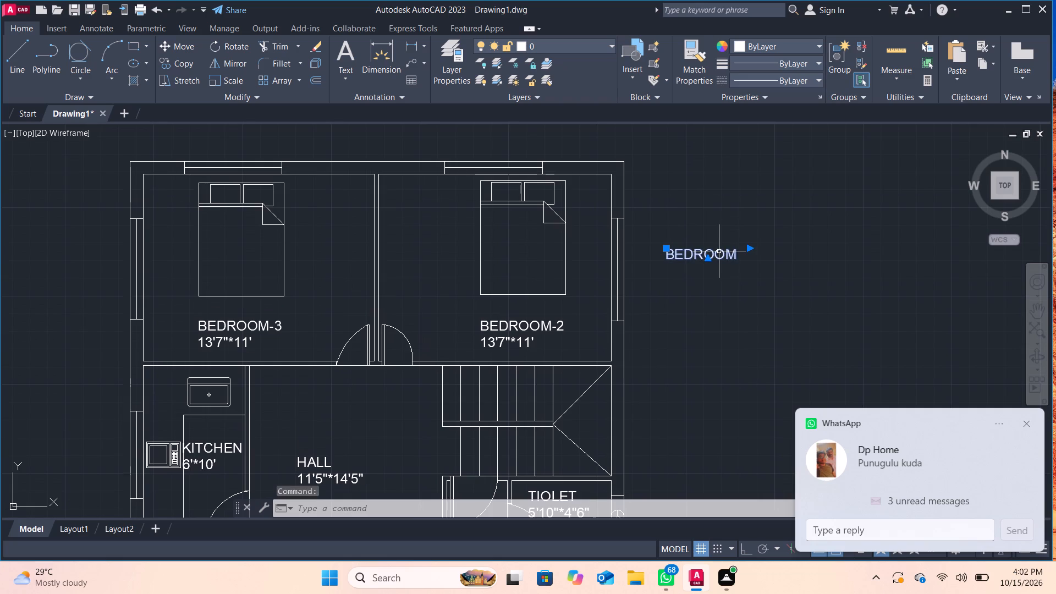
key(e)
key(Return)
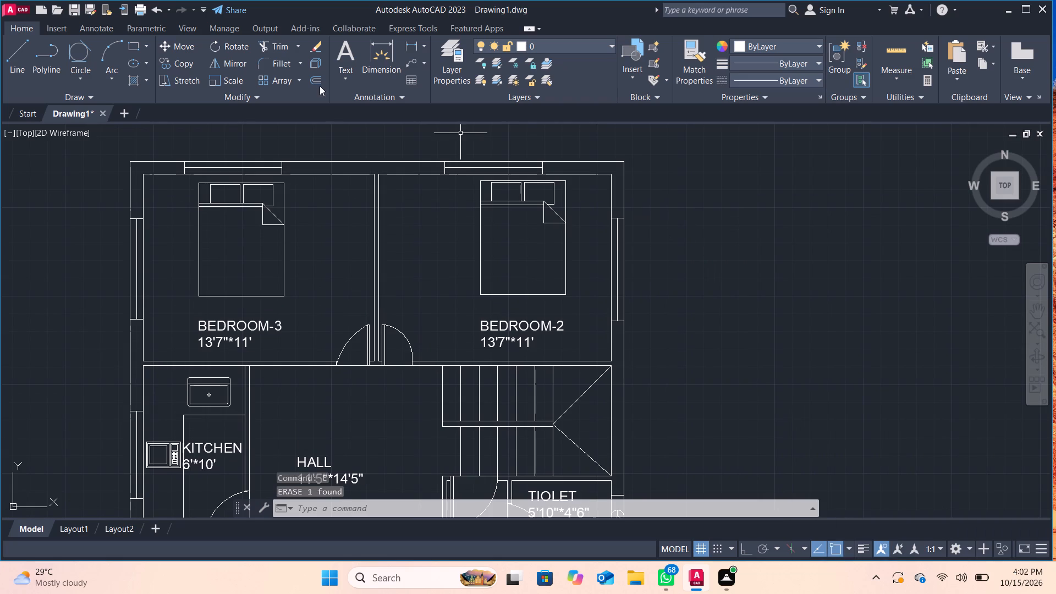
Add a linear dimension across the full width of the north outer wall, placed about 2'-6" outside it.
click(413, 46)
middle_drag(184, 142, 196, 202)
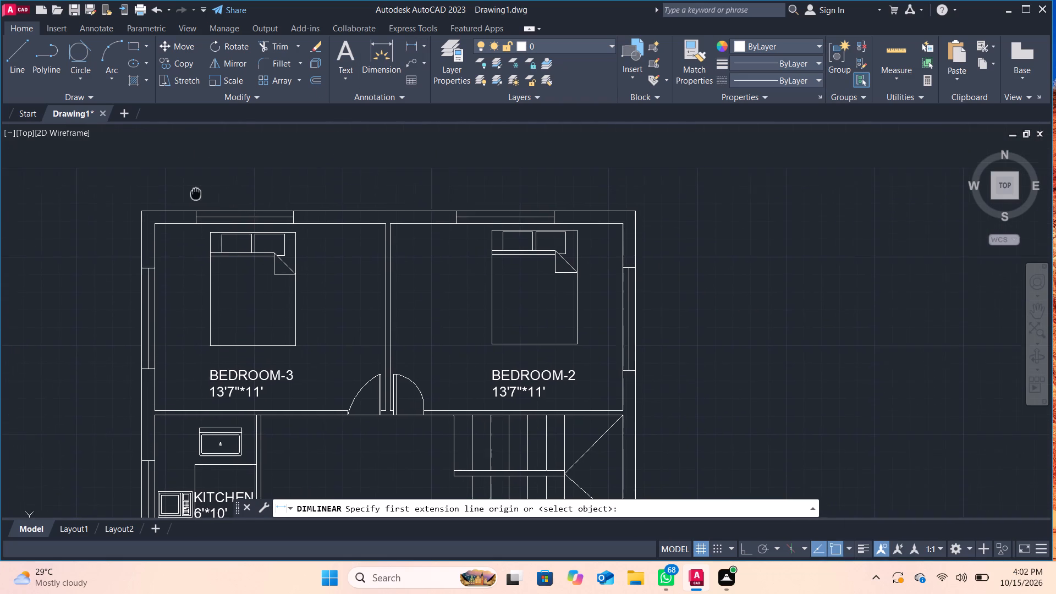
middle_drag(196, 202, 196, 210)
click(145, 227)
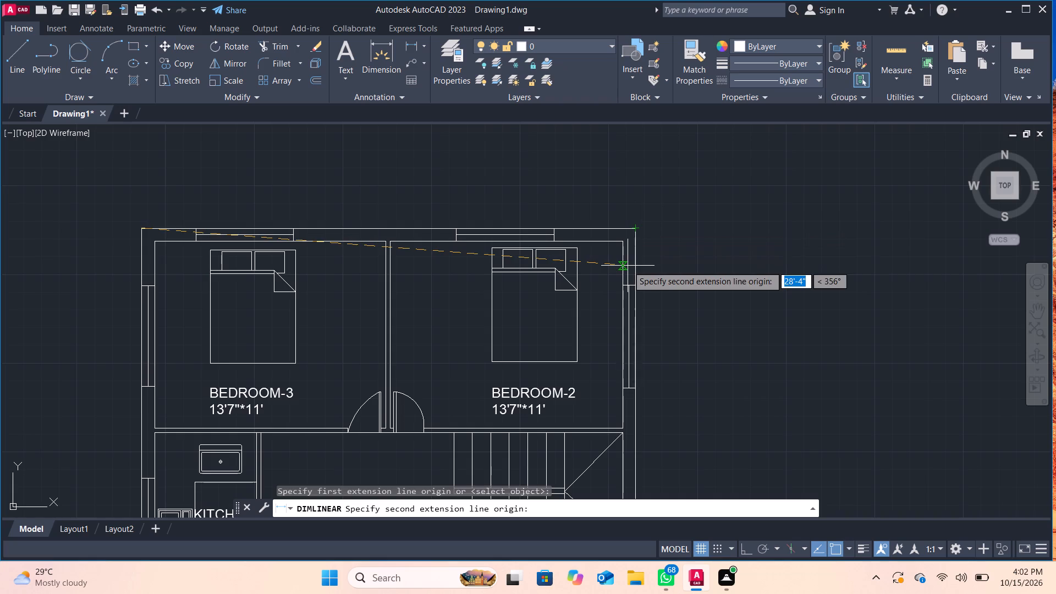
click(636, 231)
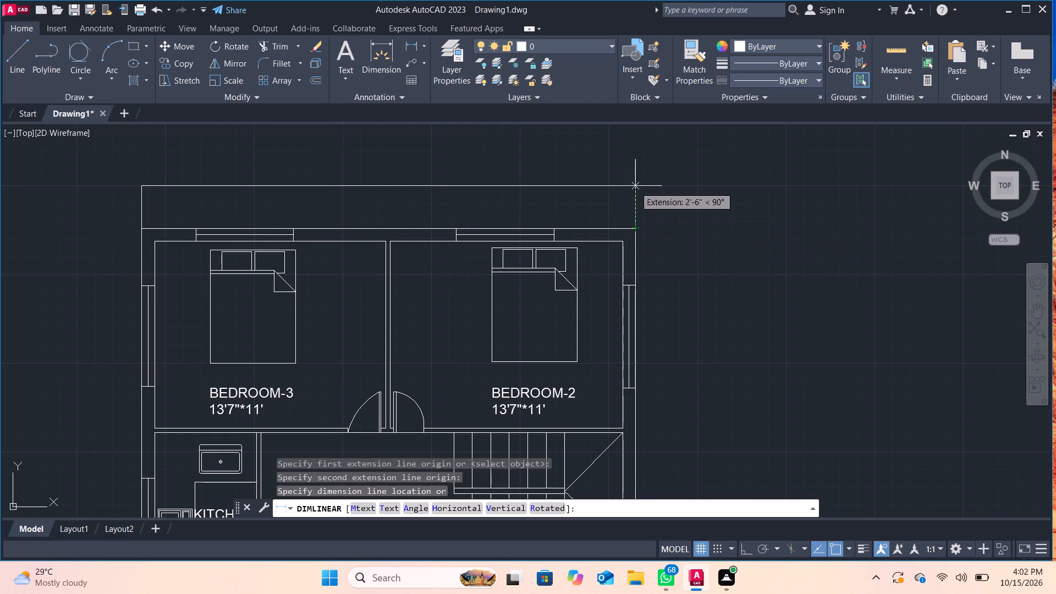
click(635, 186)
middle_drag(391, 204, 390, 204)
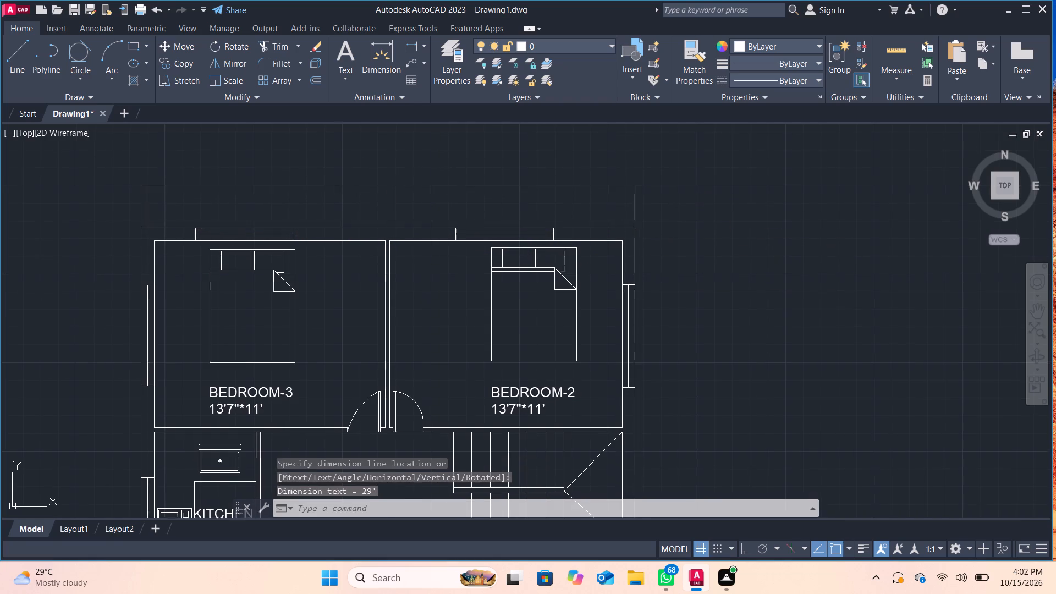
middle_drag(390, 204, 403, 178)
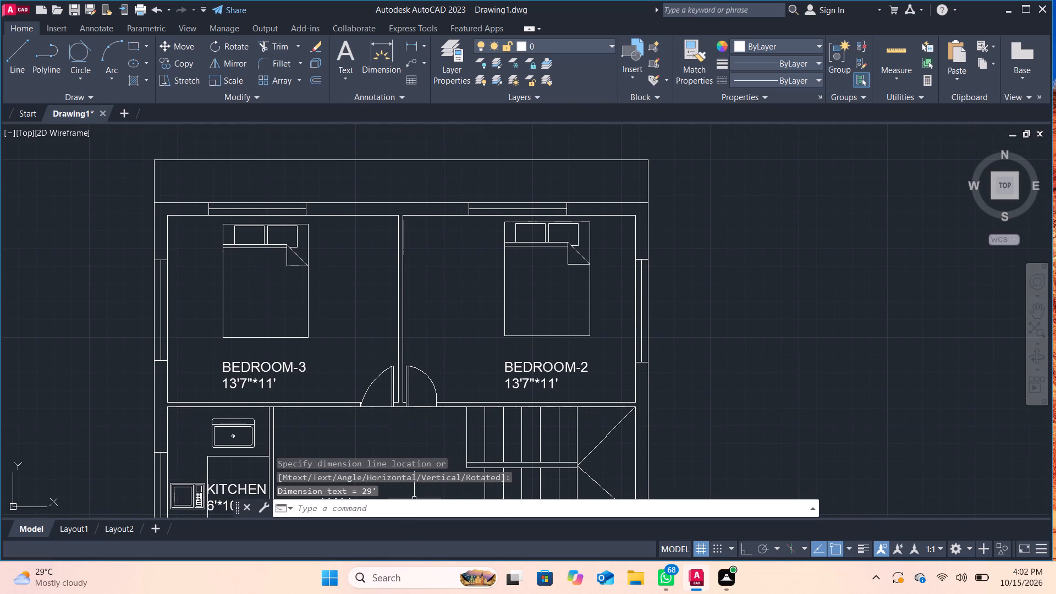
Modify the Standard dimension style to use a text height of 10".
click(392, 504)
key(d)
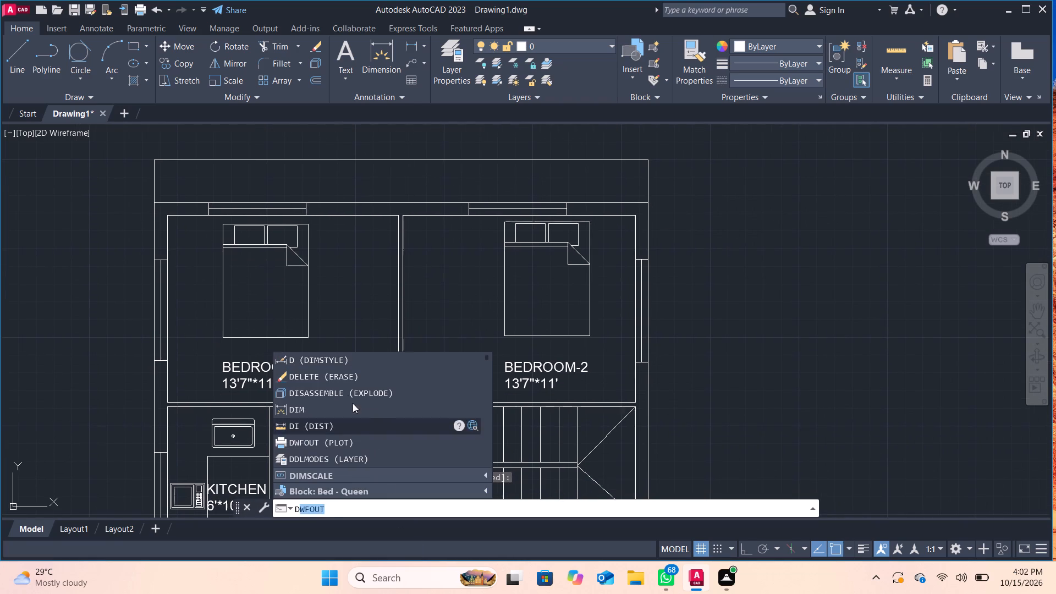
click(331, 361)
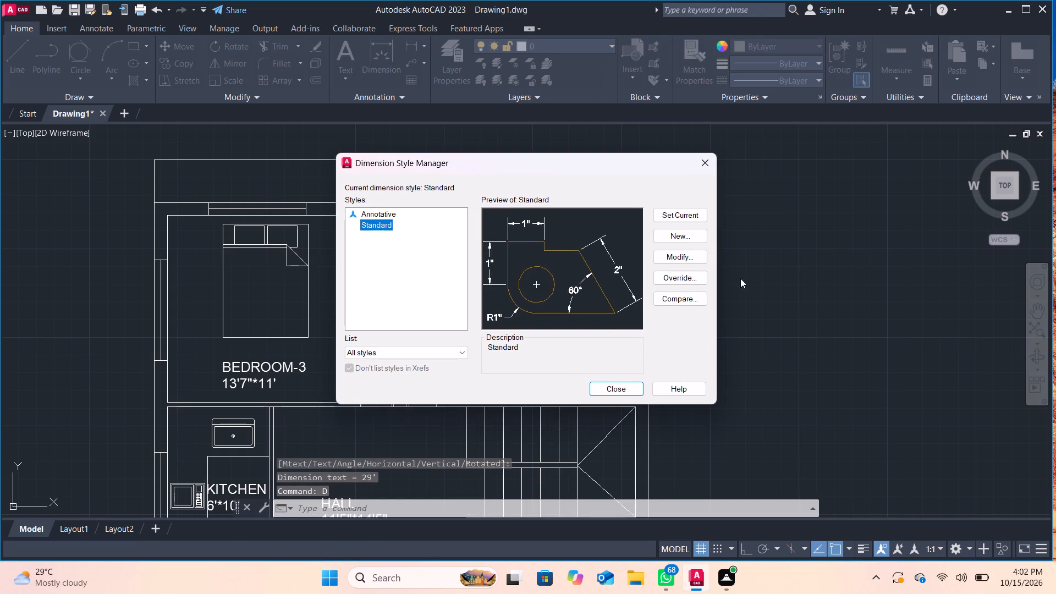
click(680, 260)
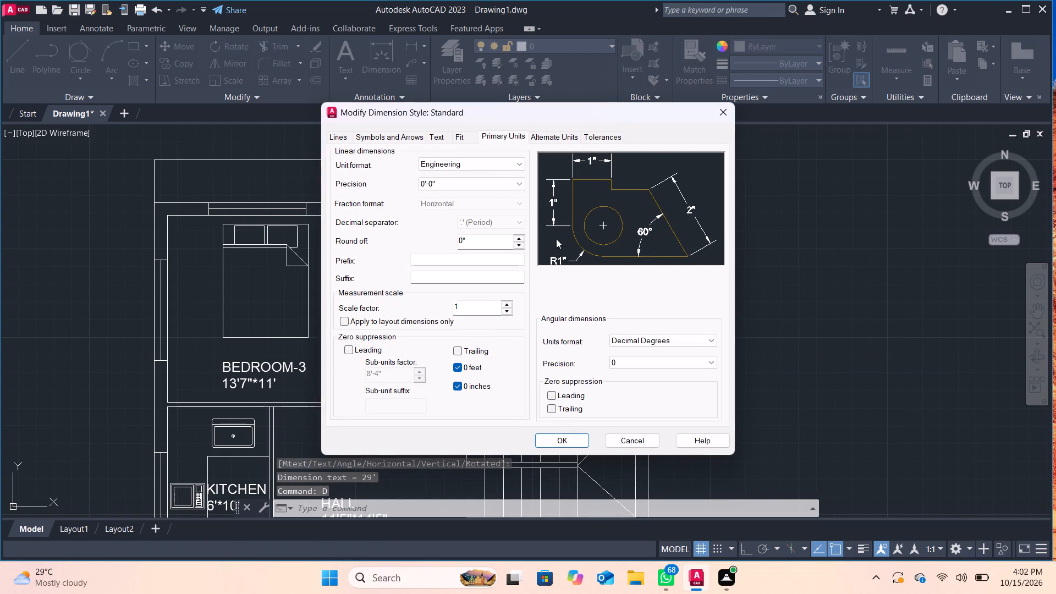
click(435, 134)
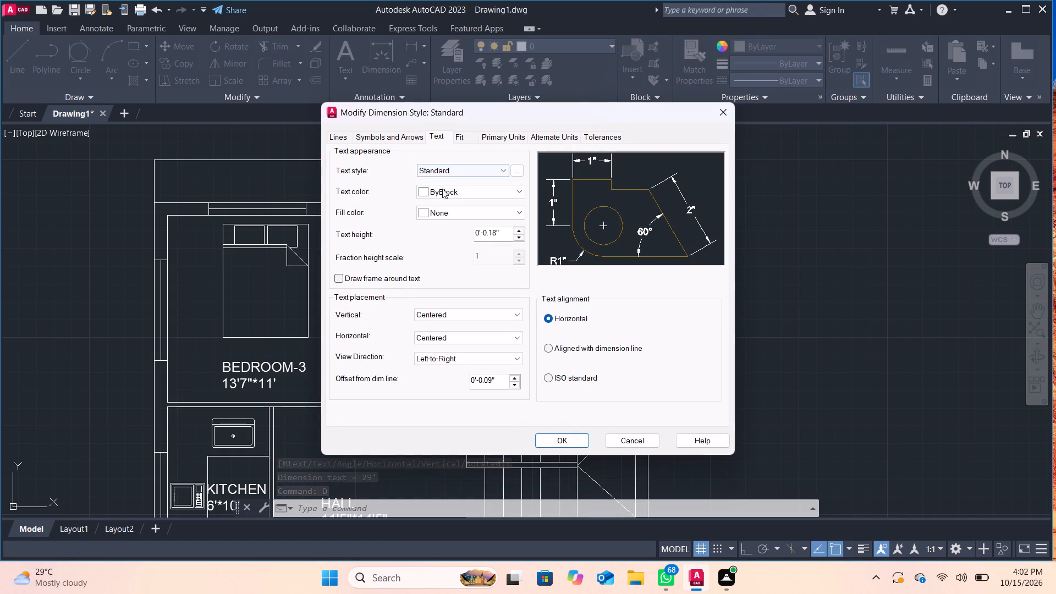
drag(496, 235, 468, 233)
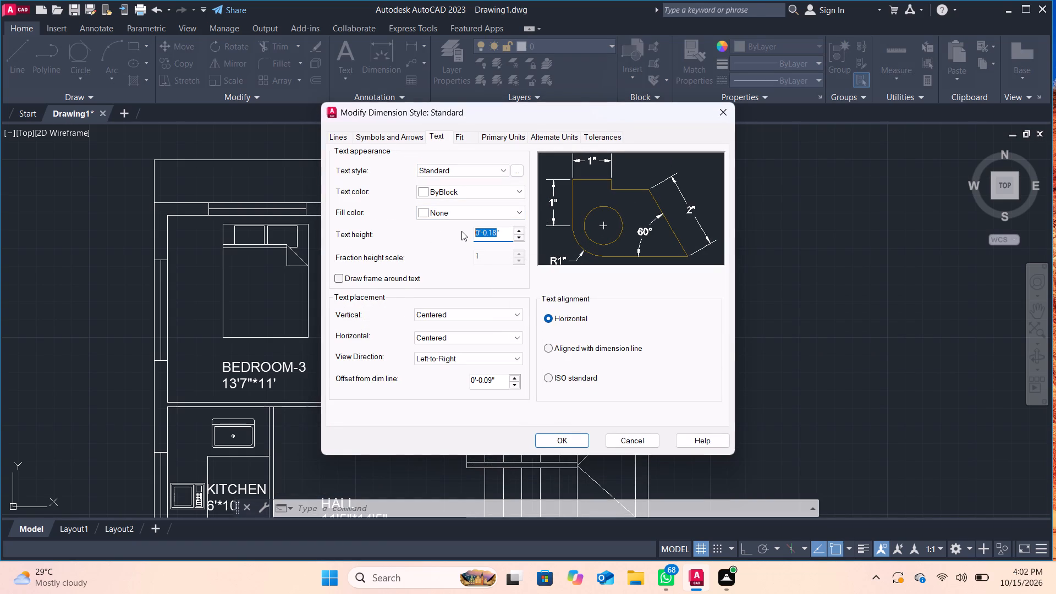
key(BackSpace)
key(Right)
key(BackSpace)
key(7)
key(BackSpace)
text(10)
key(Return)
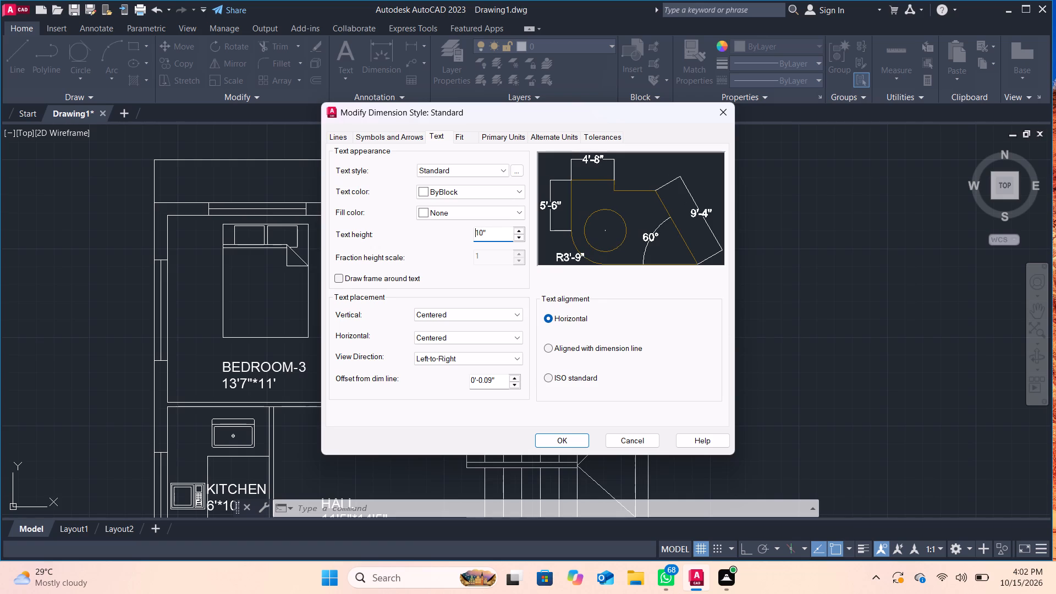
Apply the modified text settings and set the Standard dimension style as current.
click(570, 435)
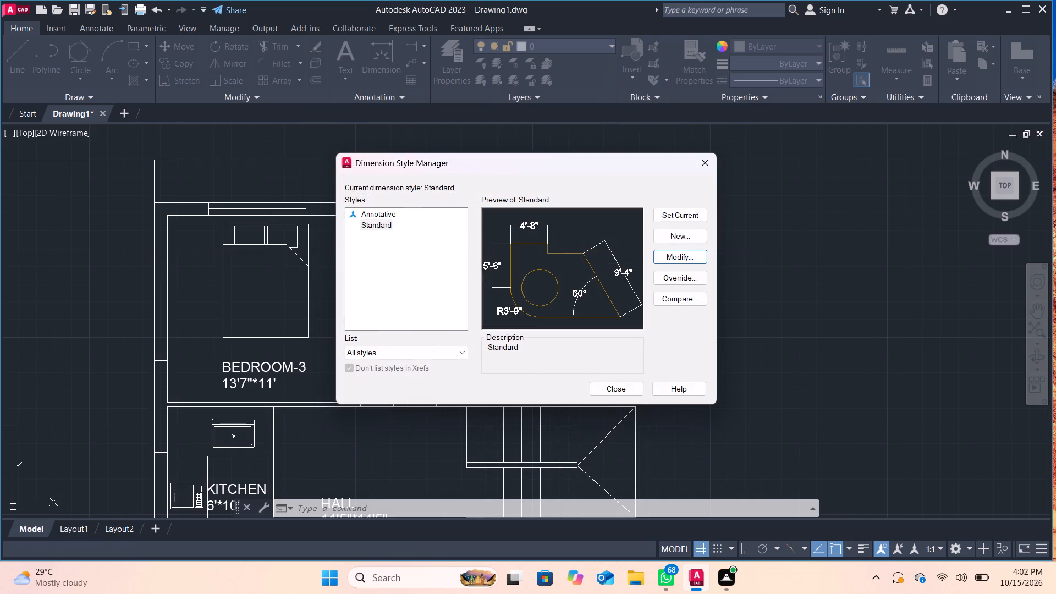
click(676, 217)
scroll(613, 322, down, 1)
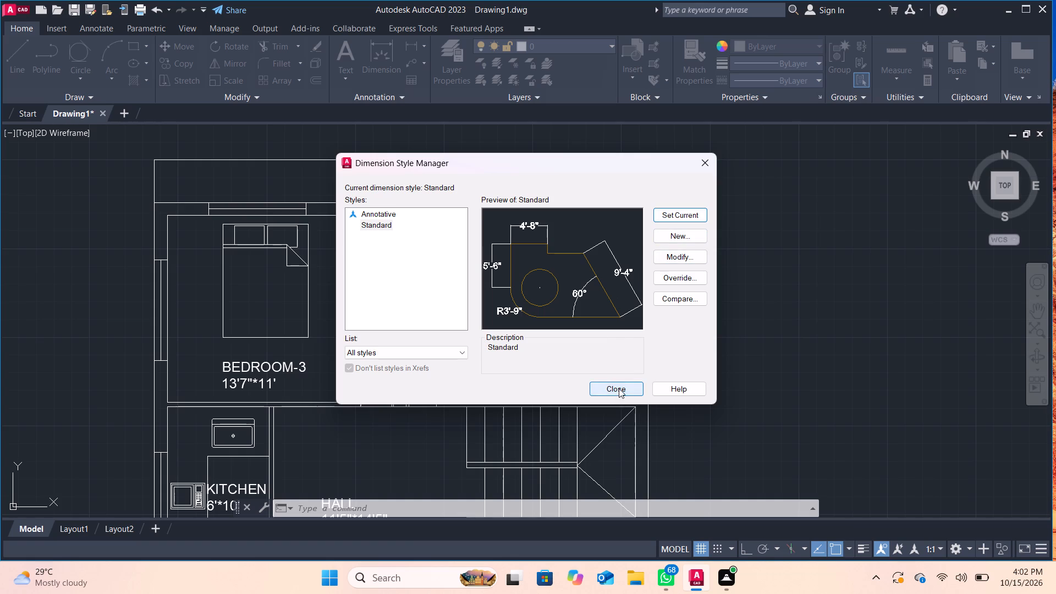
click(619, 388)
Add a vertical linear dimension along the full length of the east outer wall, placed about 7' outside it.
scroll(641, 389, down, 2)
middle_drag(659, 384, 695, 235)
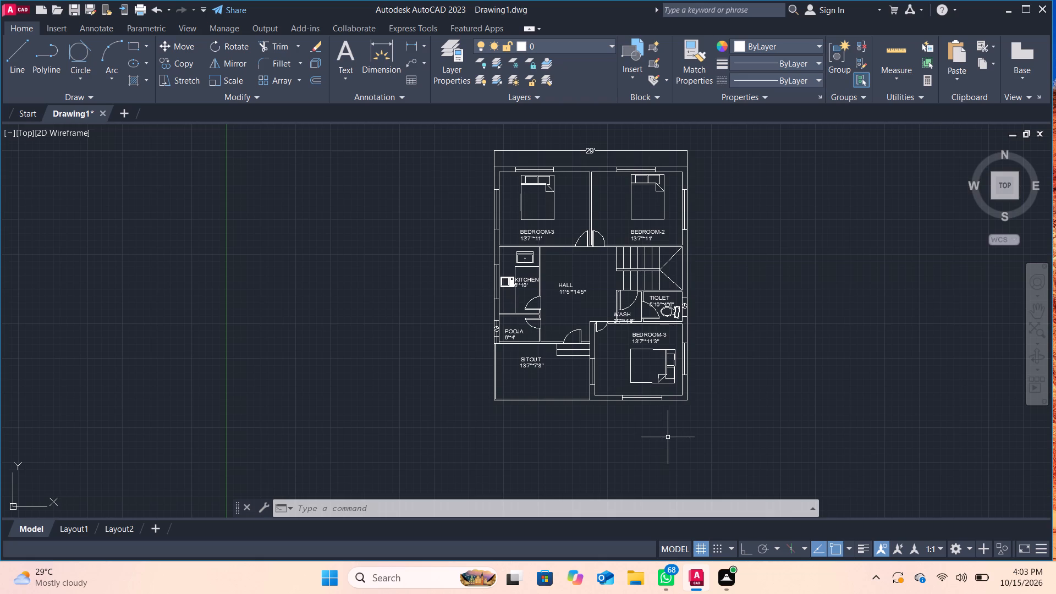
click(411, 45)
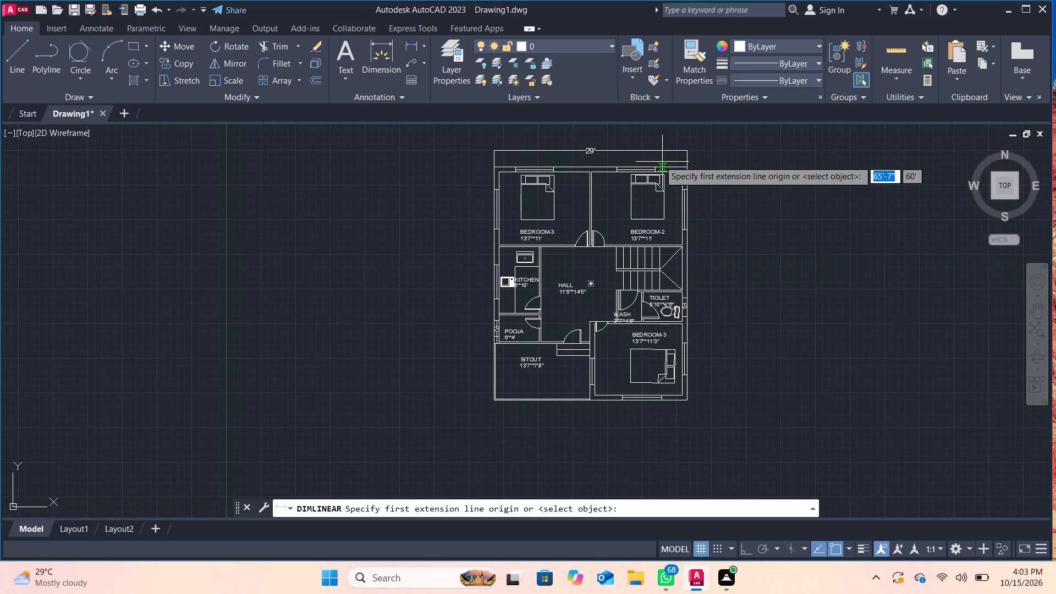
scroll(702, 192, up, 2)
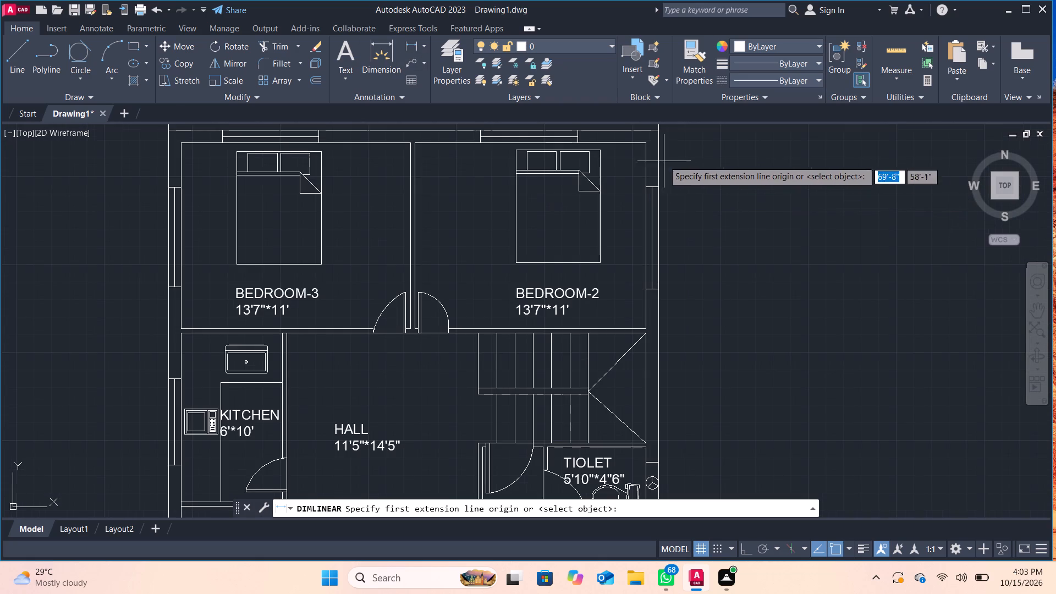
click(658, 131)
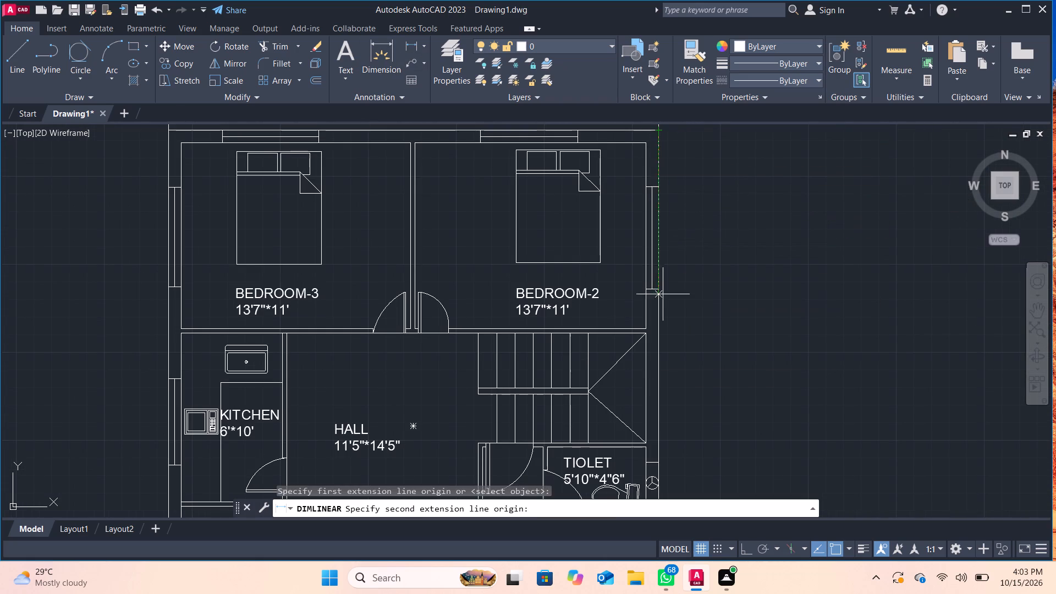
middle_drag(652, 378, 673, 196)
scroll(699, 320, down, 1)
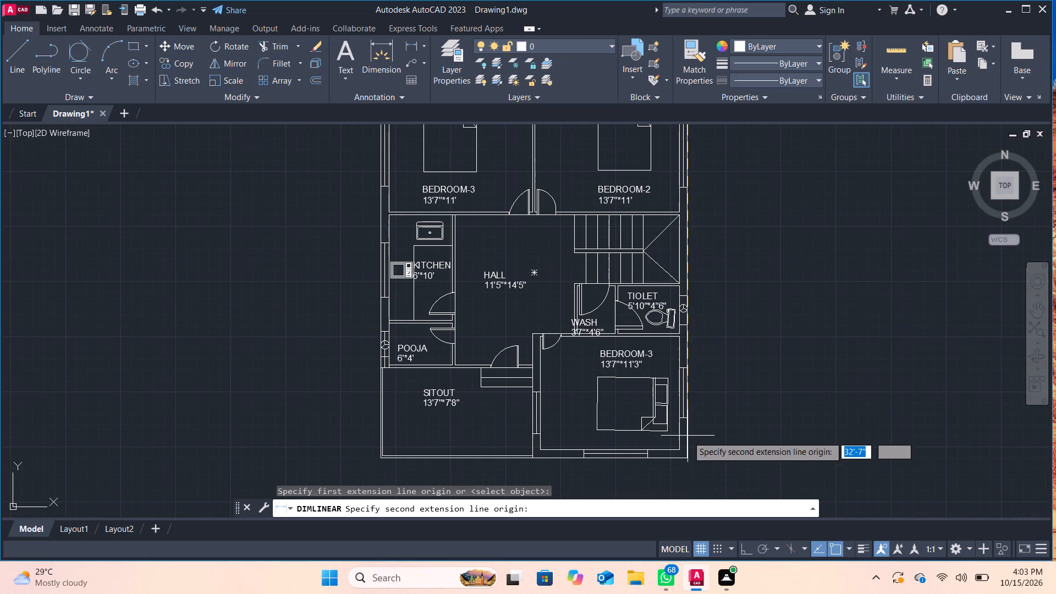
click(687, 458)
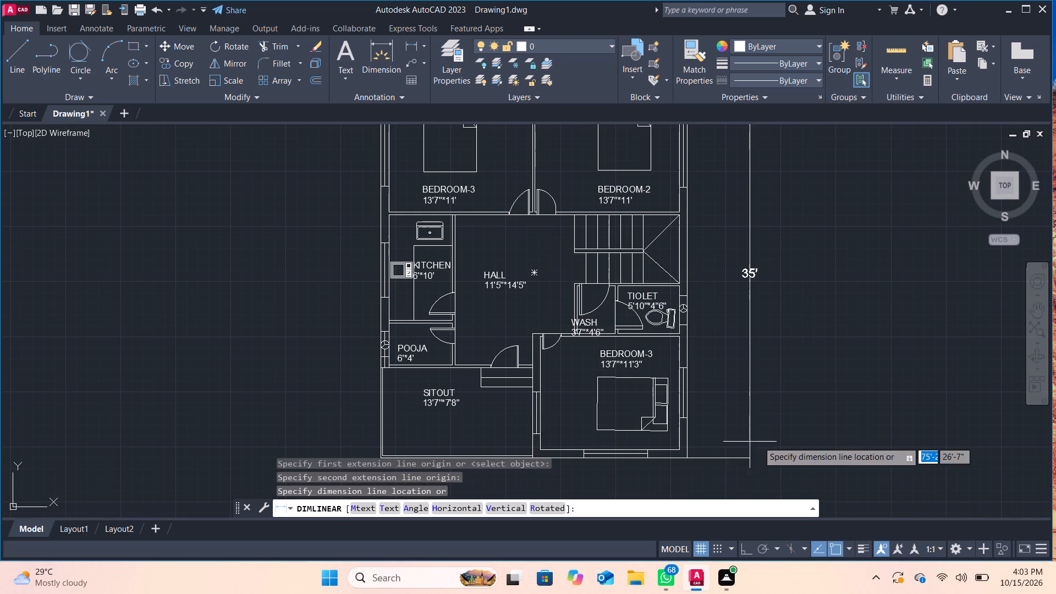
click(761, 441)
scroll(744, 398, down, 1)
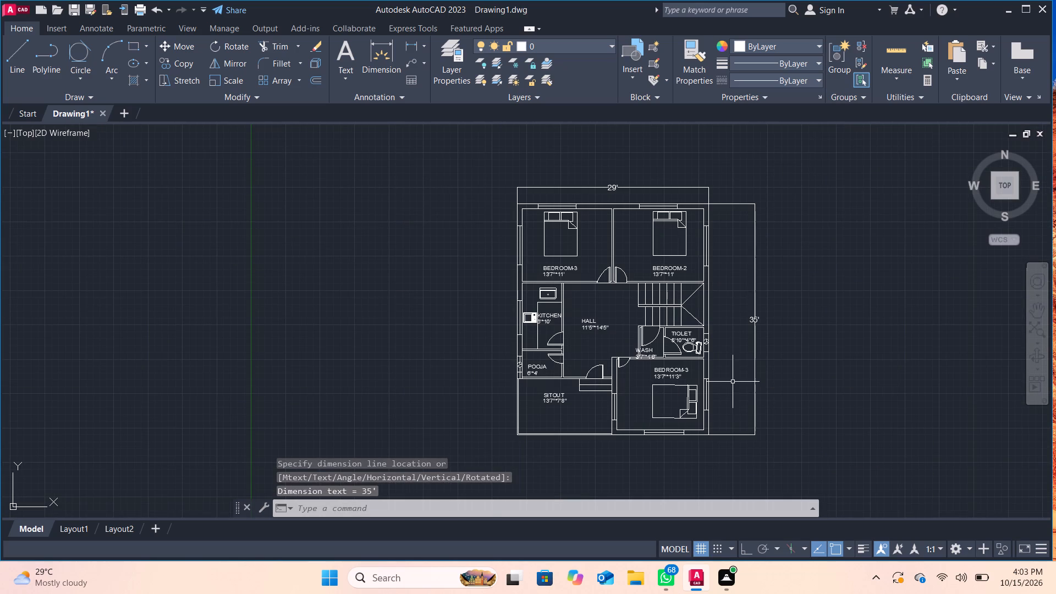
middle_drag(732, 381, 705, 368)
Run the LOGFILEOFF command to turn off log file recording.
click(554, 507)
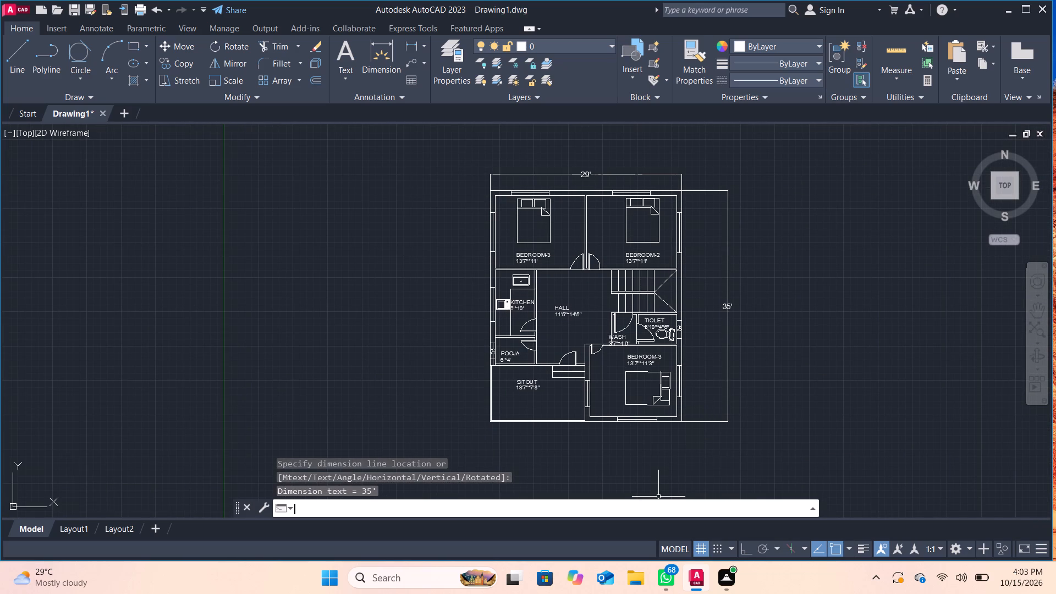
text(LO)
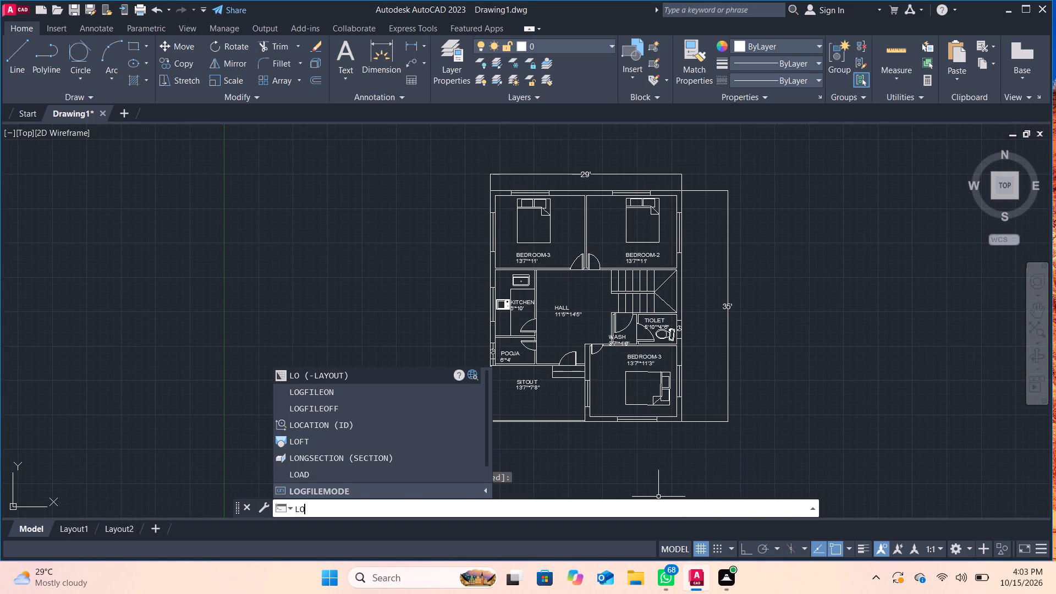
key(g)
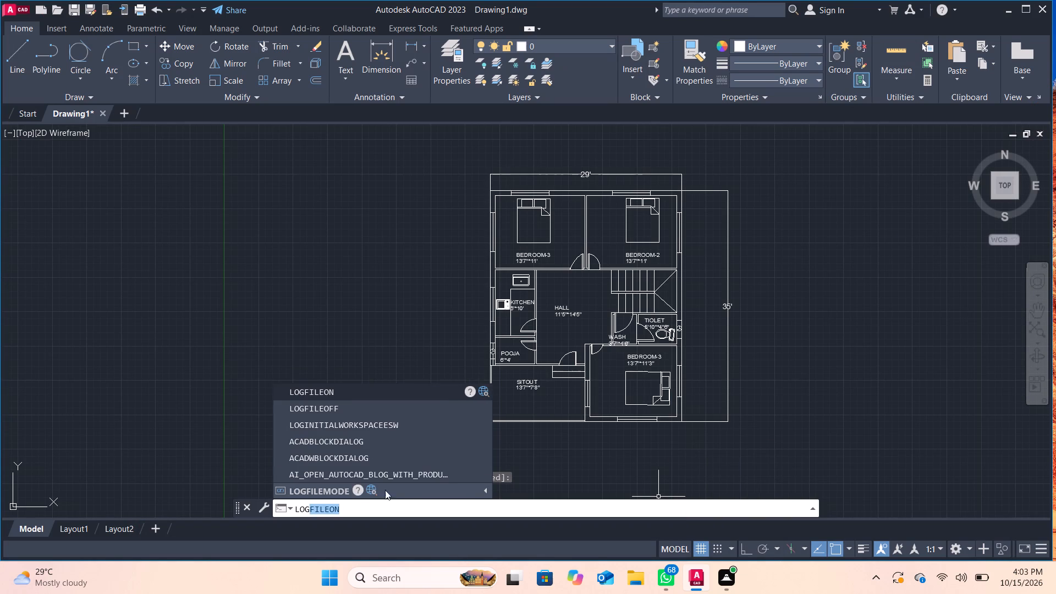
click(328, 415)
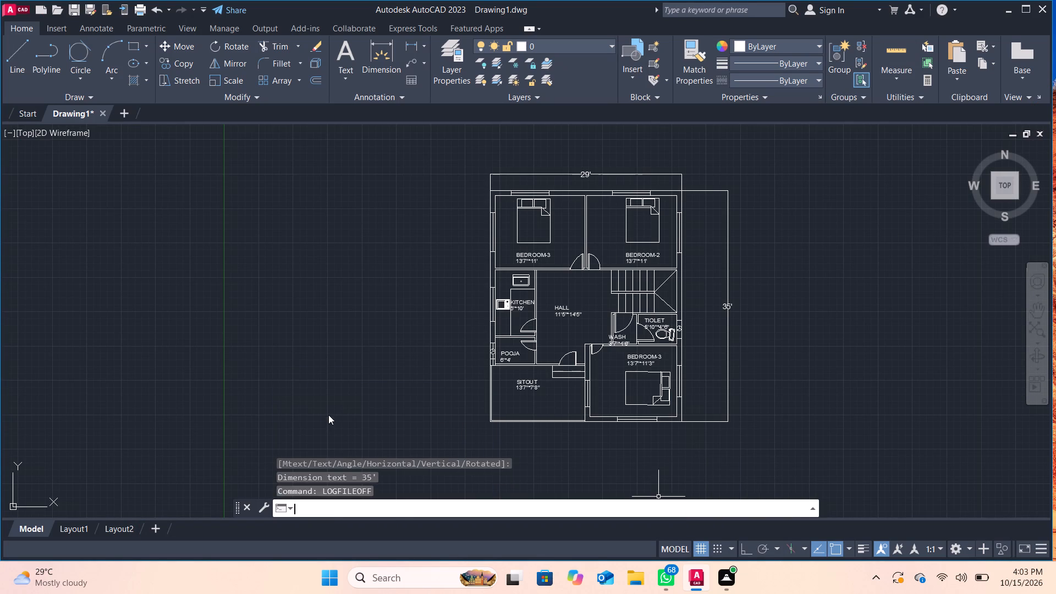
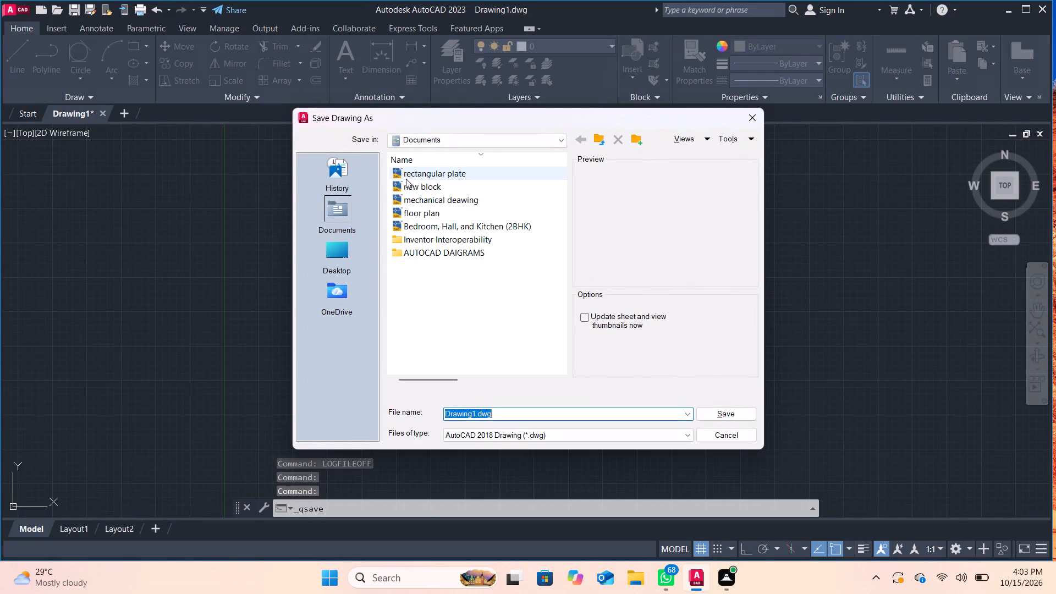
Save the drawing in the AUTOCAD DAIGRAMS folder as "29' x 35' (1015 sq ft) House Plan - North Face (FP1075)".
double_click(441, 251)
drag(515, 417, 505, 419)
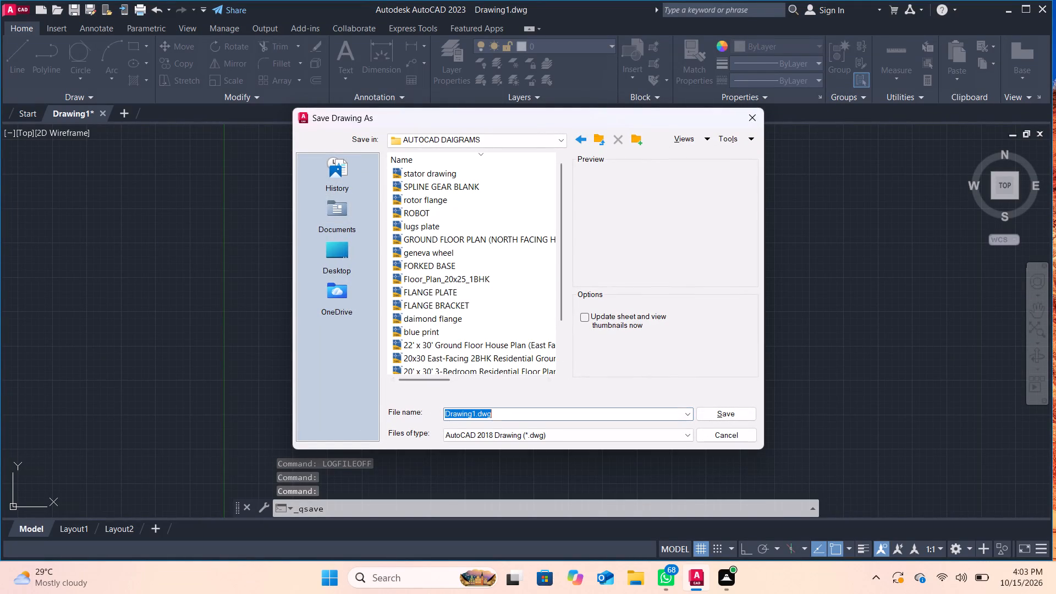
drag(505, 419, 391, 405)
key(BackSpace)
key(ctrl+v)
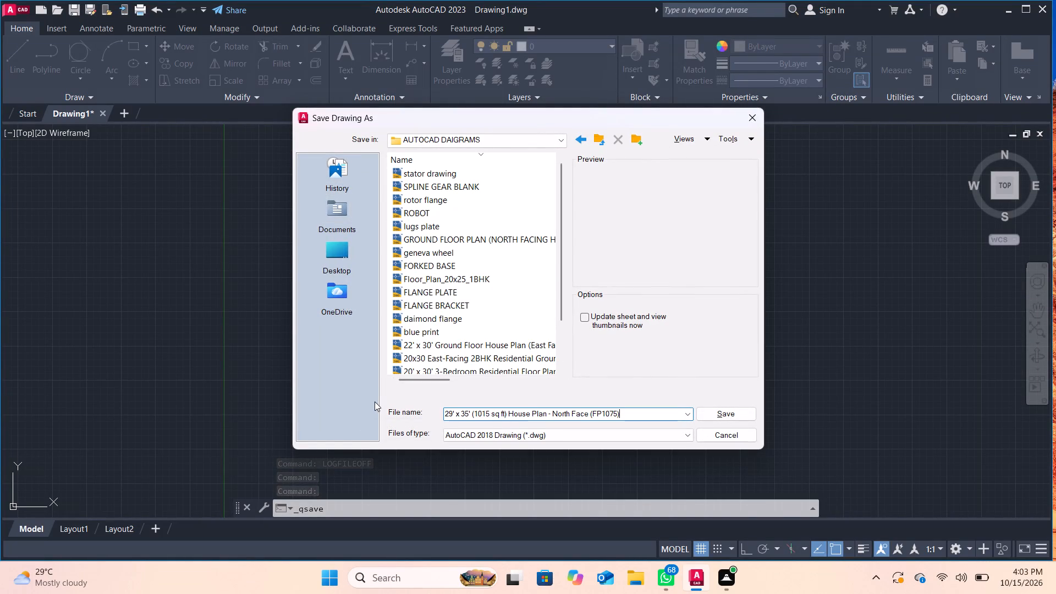
click(731, 412)
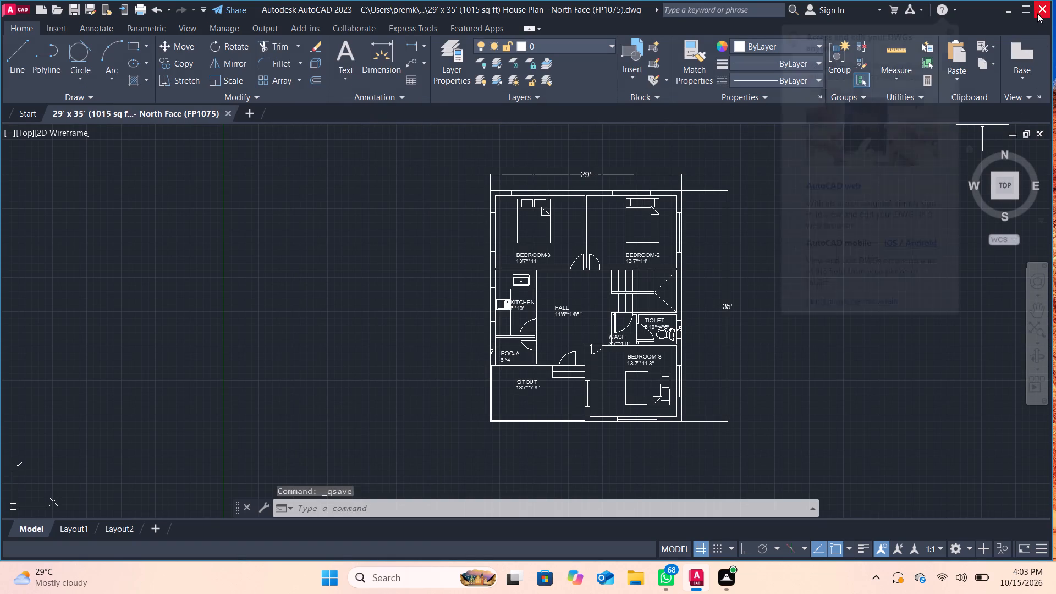
Close AutoCAD.
click(1040, 8)
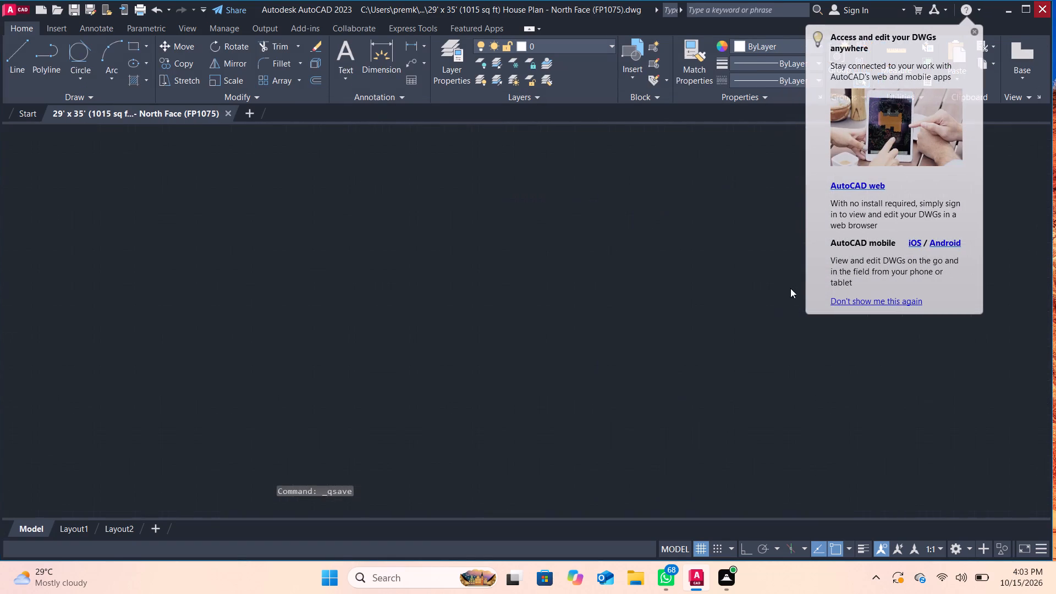